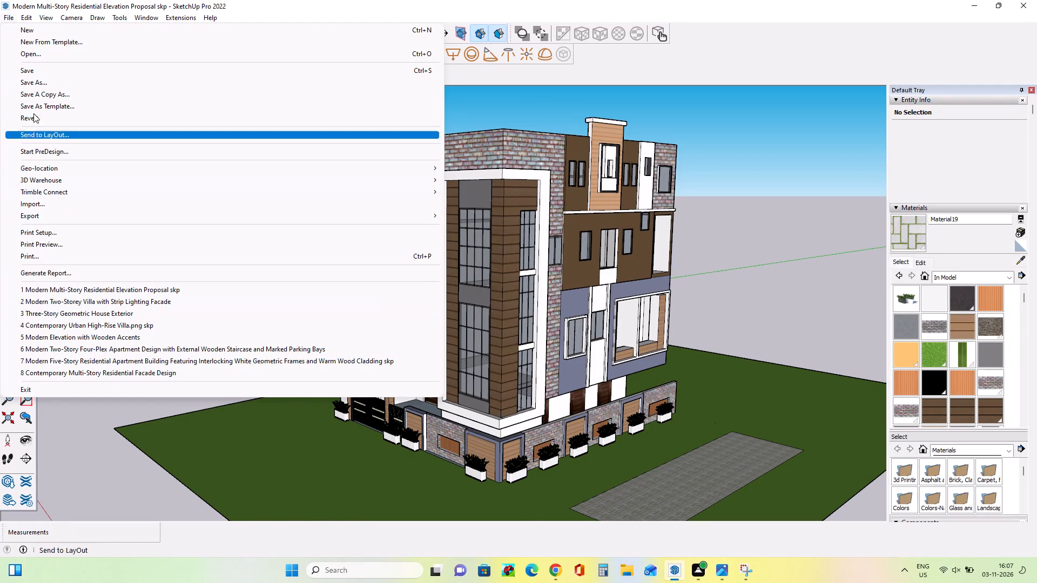
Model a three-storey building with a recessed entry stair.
Start a new model, saving the changes to the open Modern Multi-Story Residential Elevation Proposal file.
click(46, 35)
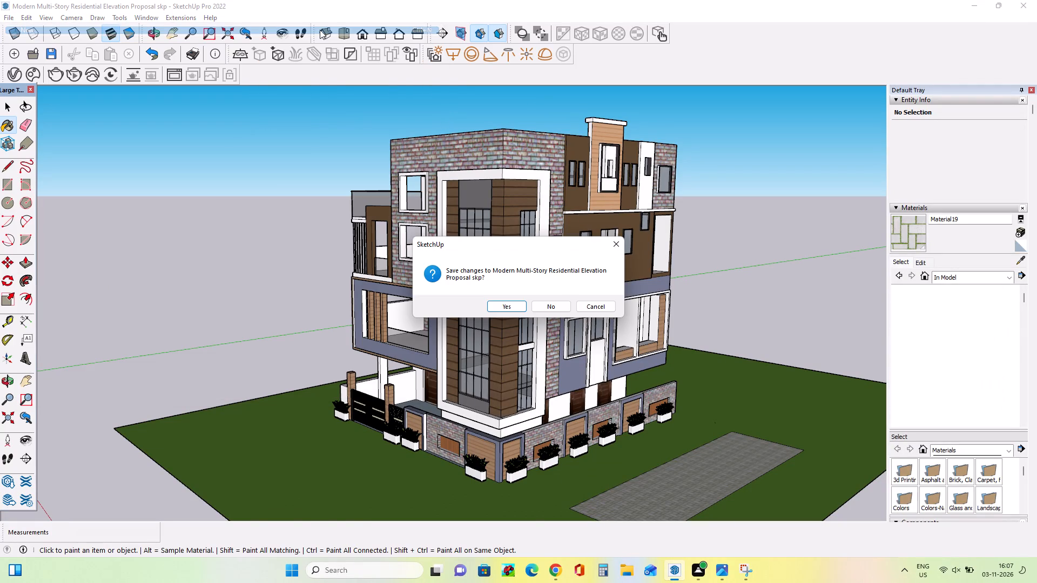
click(502, 308)
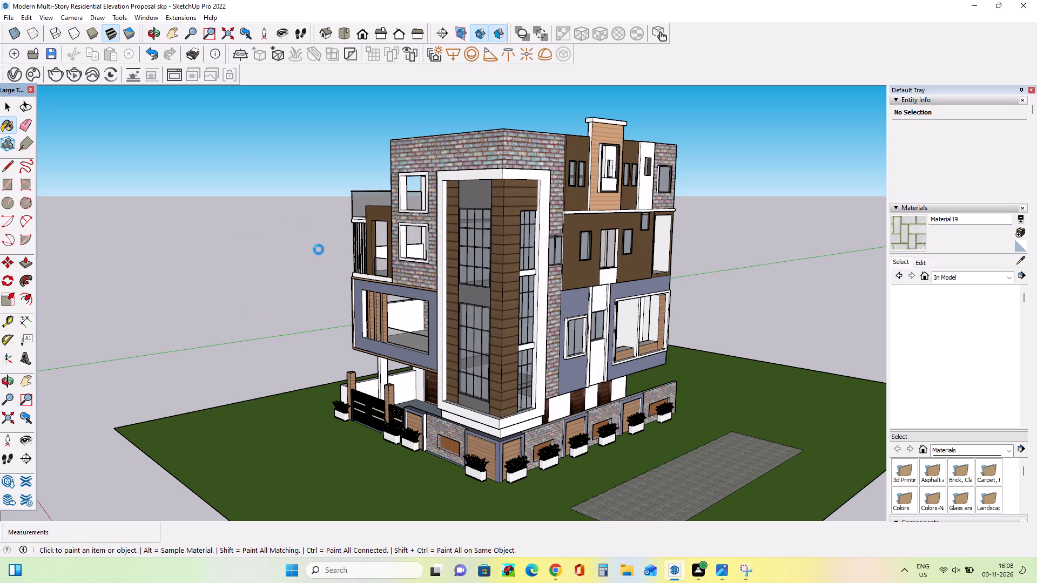
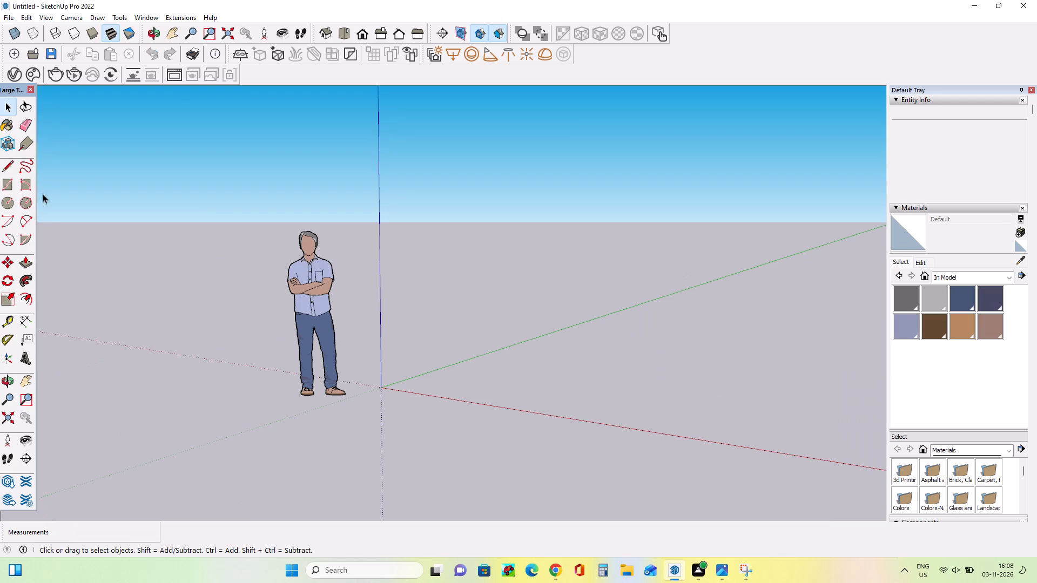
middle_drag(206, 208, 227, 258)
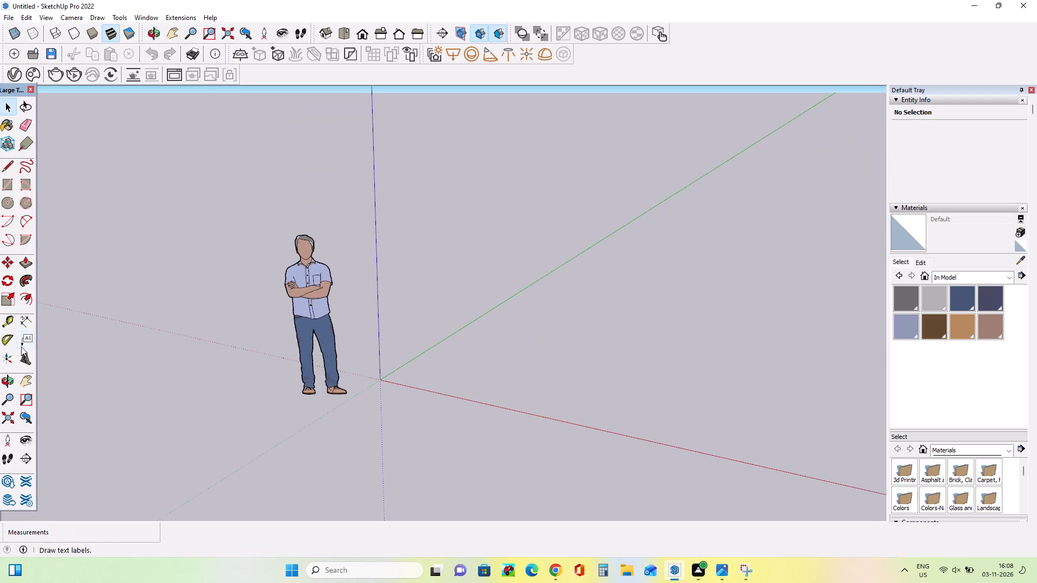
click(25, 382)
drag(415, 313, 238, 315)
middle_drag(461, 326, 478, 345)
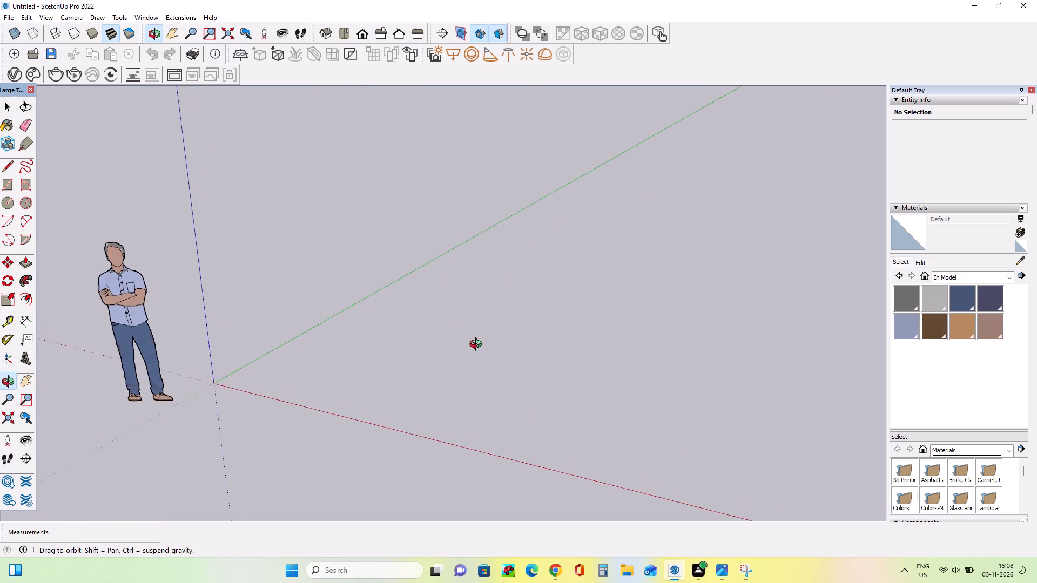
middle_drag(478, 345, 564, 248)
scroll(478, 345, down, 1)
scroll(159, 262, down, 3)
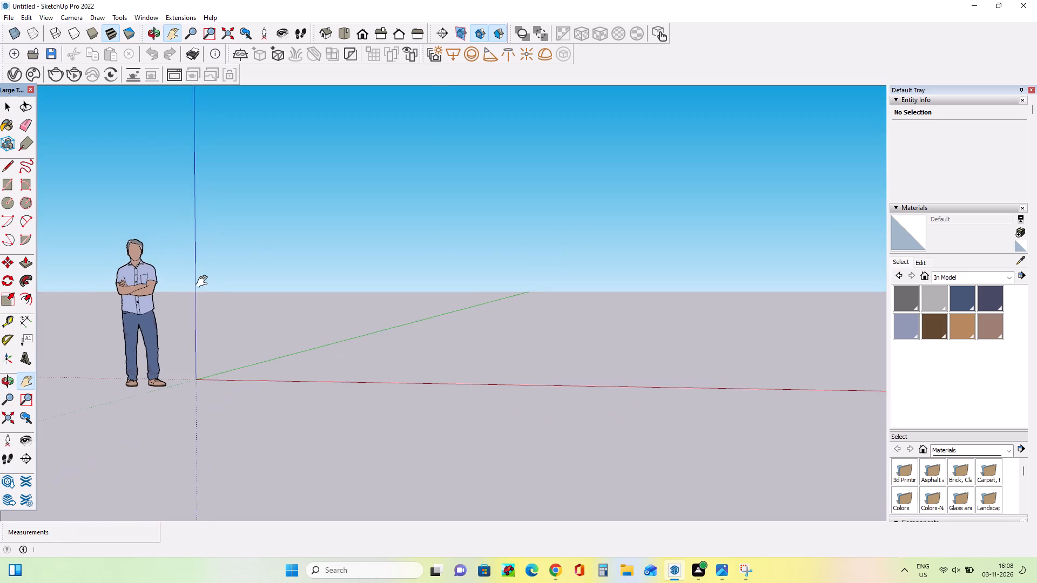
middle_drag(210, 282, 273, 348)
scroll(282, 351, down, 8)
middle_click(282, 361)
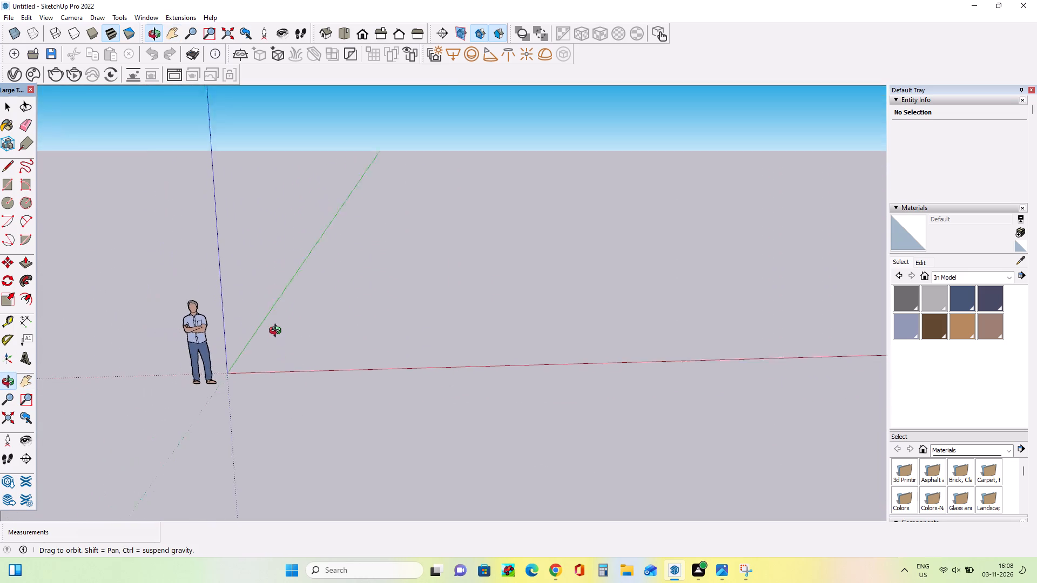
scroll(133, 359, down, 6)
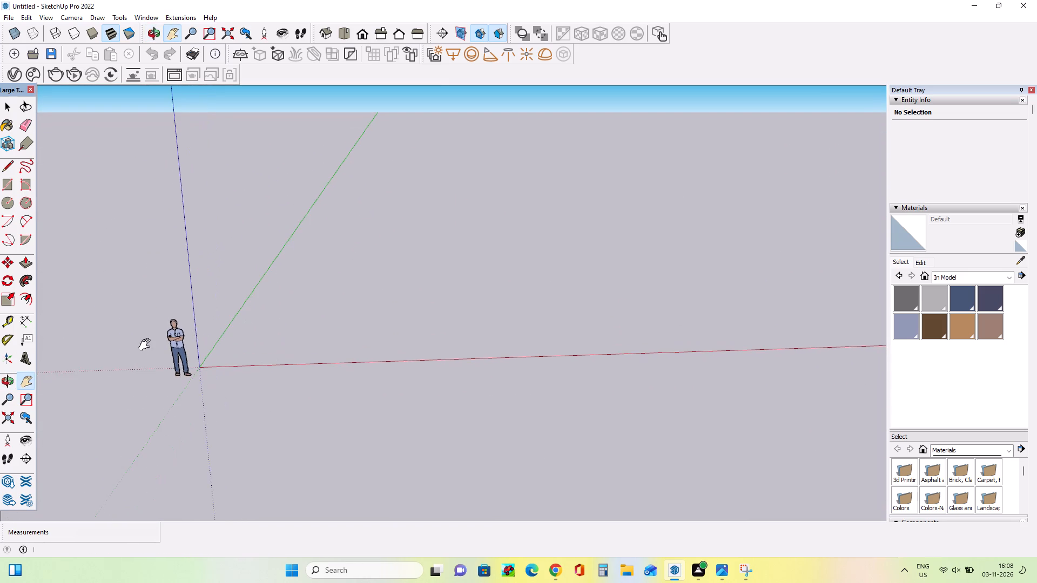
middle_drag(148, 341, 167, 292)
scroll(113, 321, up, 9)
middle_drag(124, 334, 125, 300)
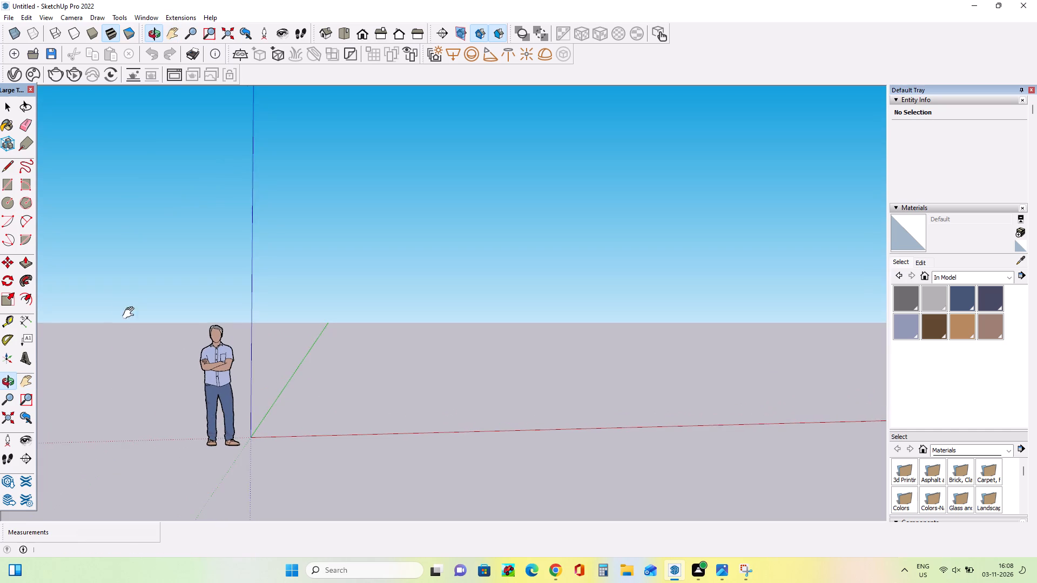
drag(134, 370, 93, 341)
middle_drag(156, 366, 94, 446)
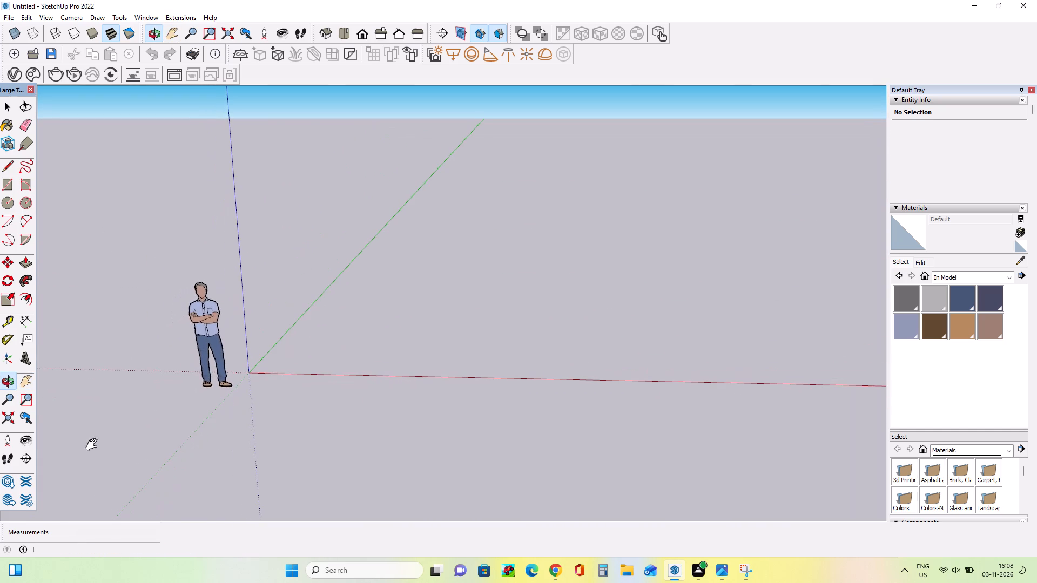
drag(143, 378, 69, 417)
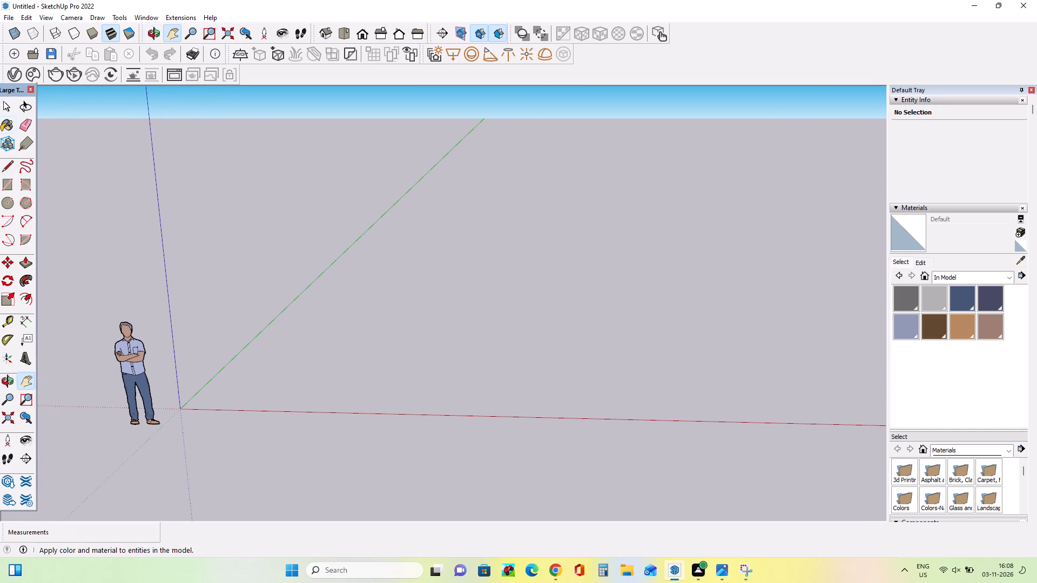
Import the Contemporary Vertical Facade Residential Design picture from the Desktop as an image and place it upright near the scale figure.
click(3, 15)
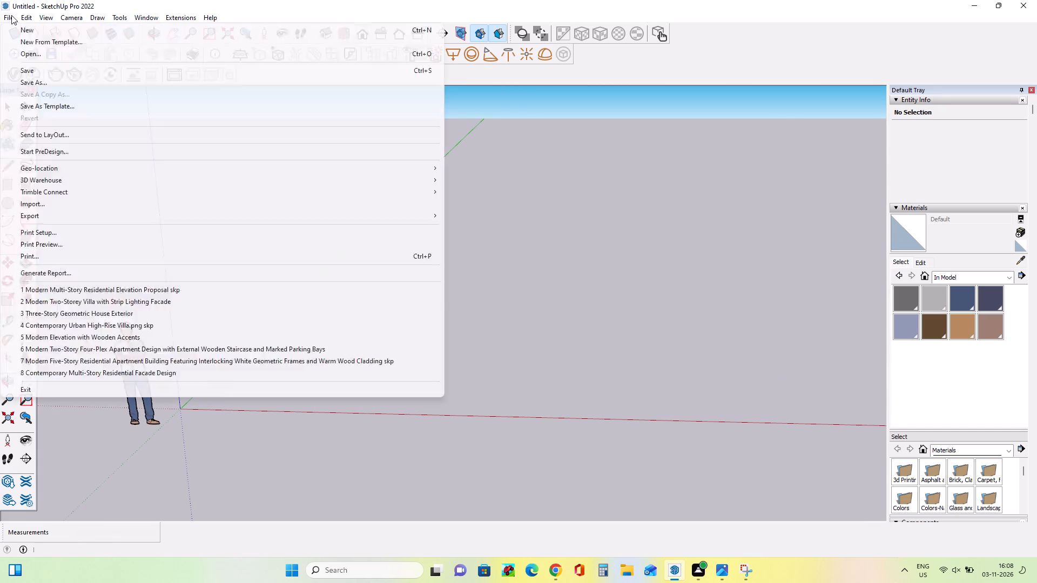
click(43, 207)
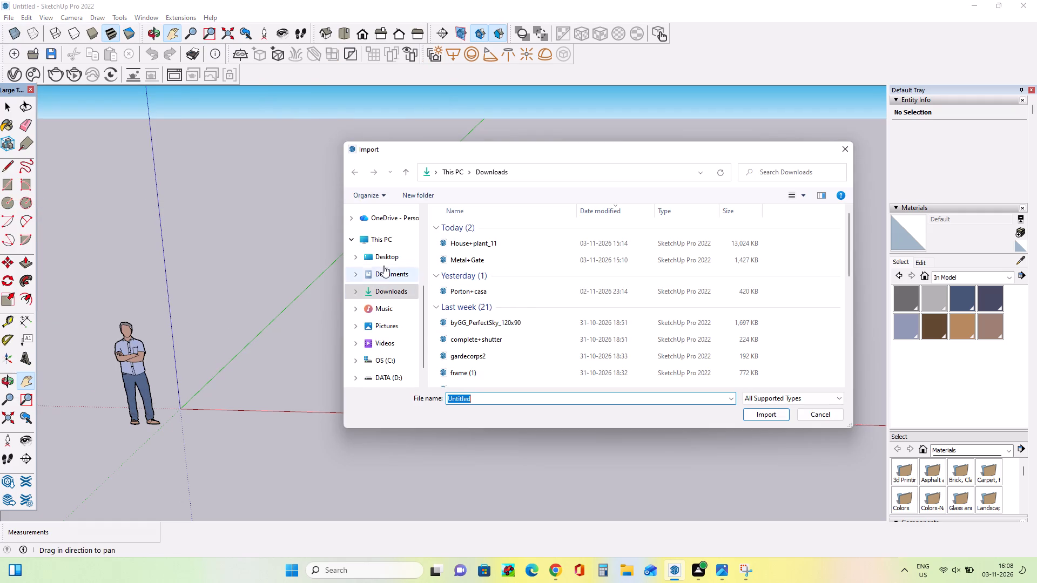
click(383, 262)
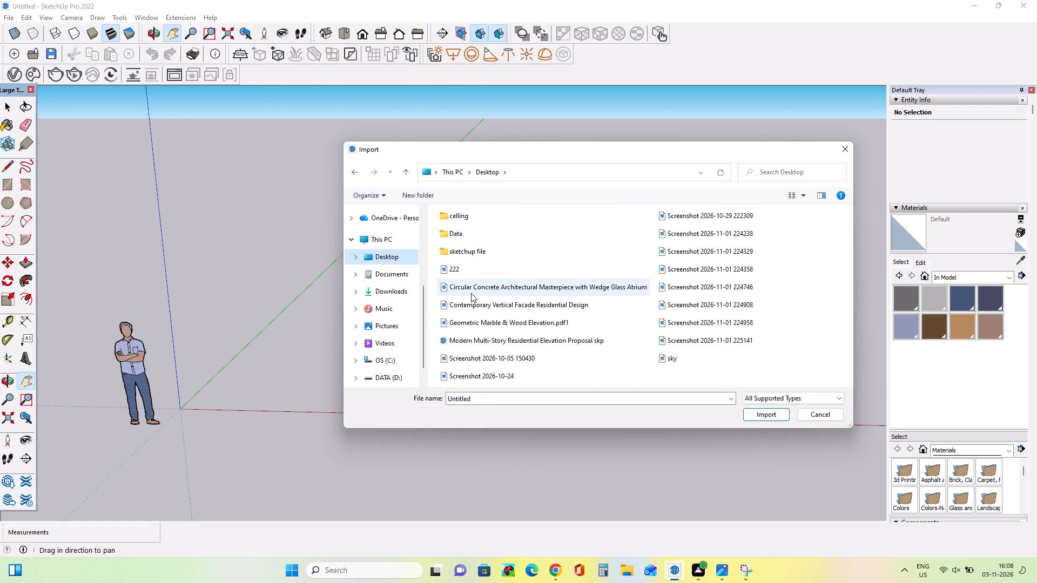
click(536, 310)
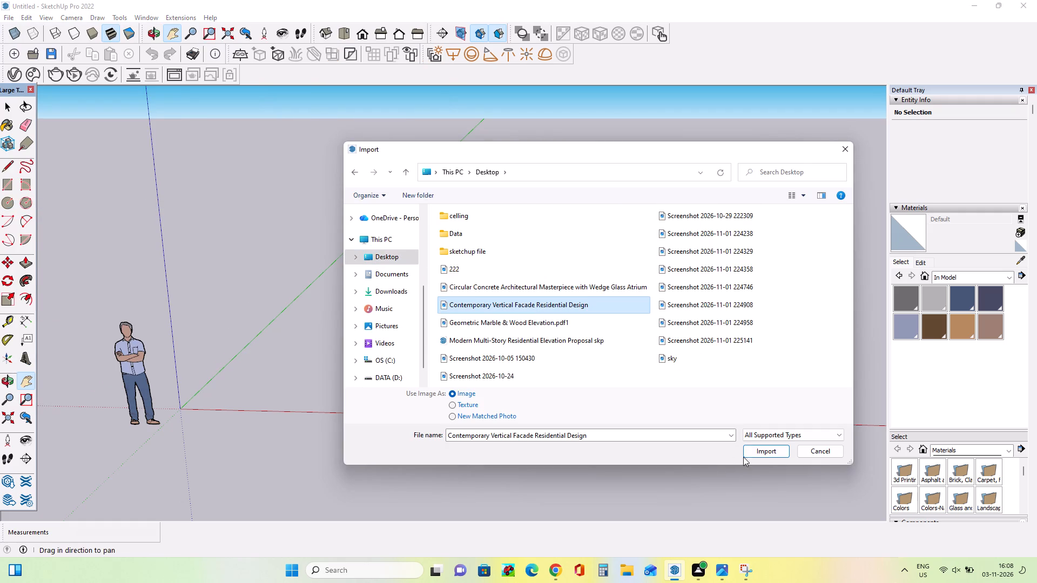
click(763, 452)
click(475, 126)
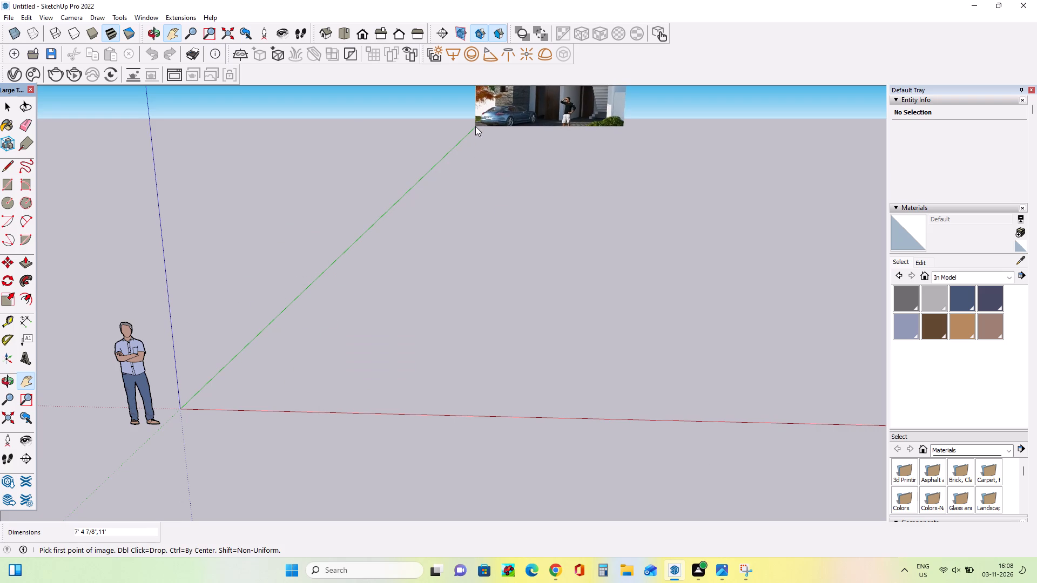
click(291, 157)
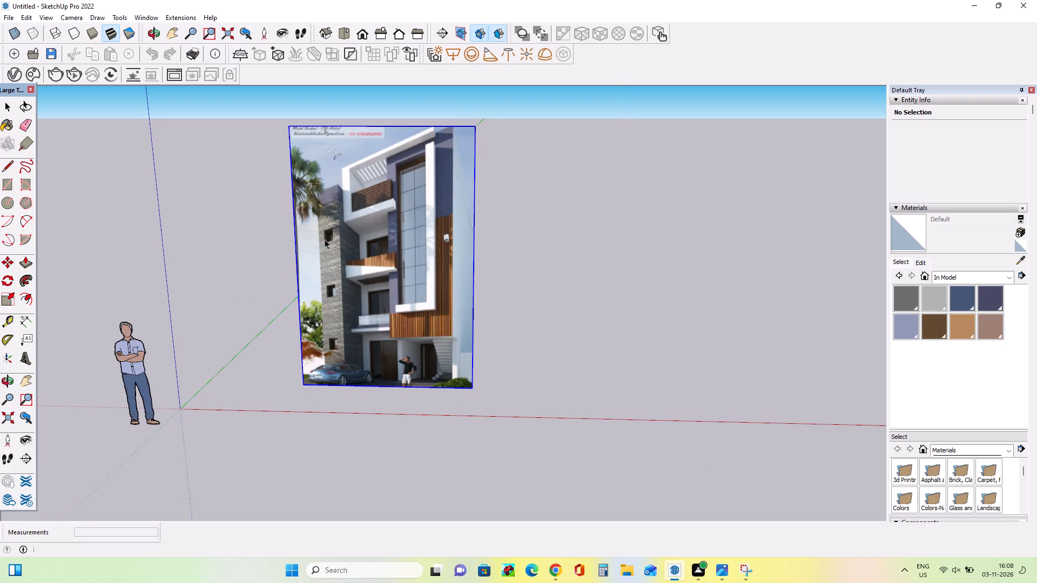
Examine the reference image's overall facade composition, including the stone tower, balconies and glazed vertical frame.
middle_drag(312, 357, 385, 291)
scroll(286, 299, up, 7)
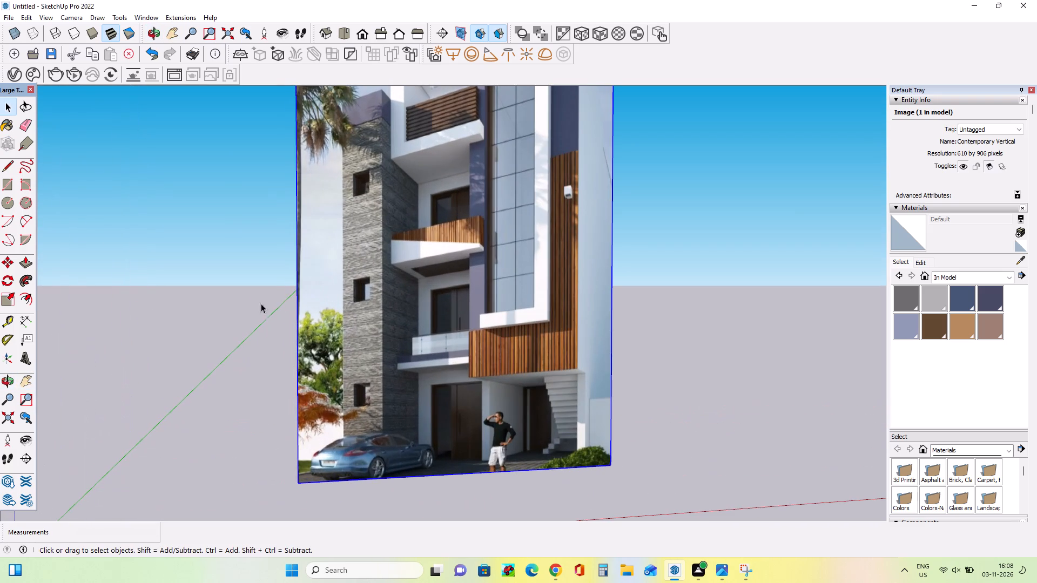
scroll(232, 303, down, 4)
middle_drag(237, 309, 243, 323)
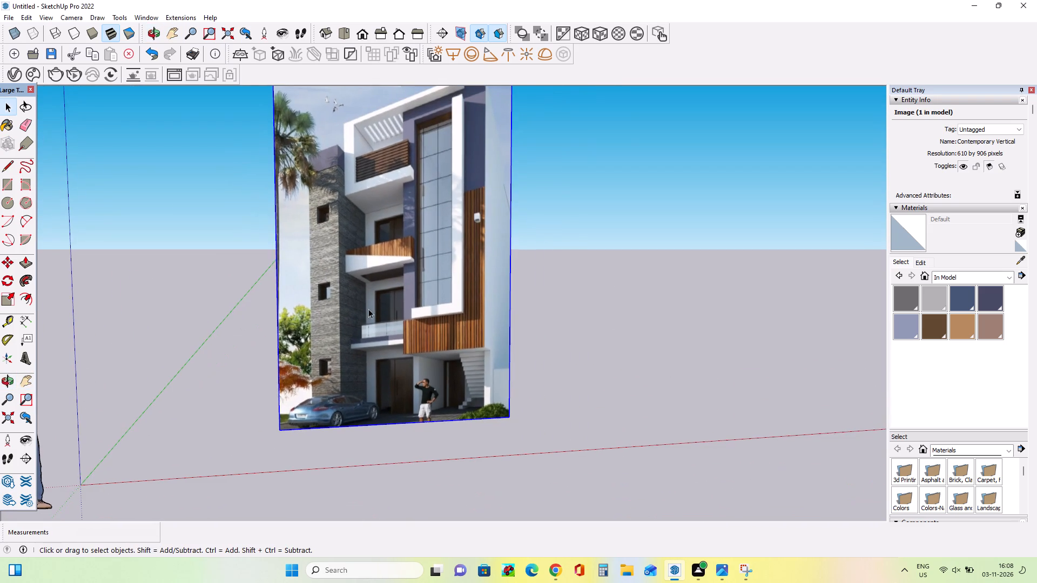
scroll(368, 309, up, 7)
scroll(294, 348, down, 6)
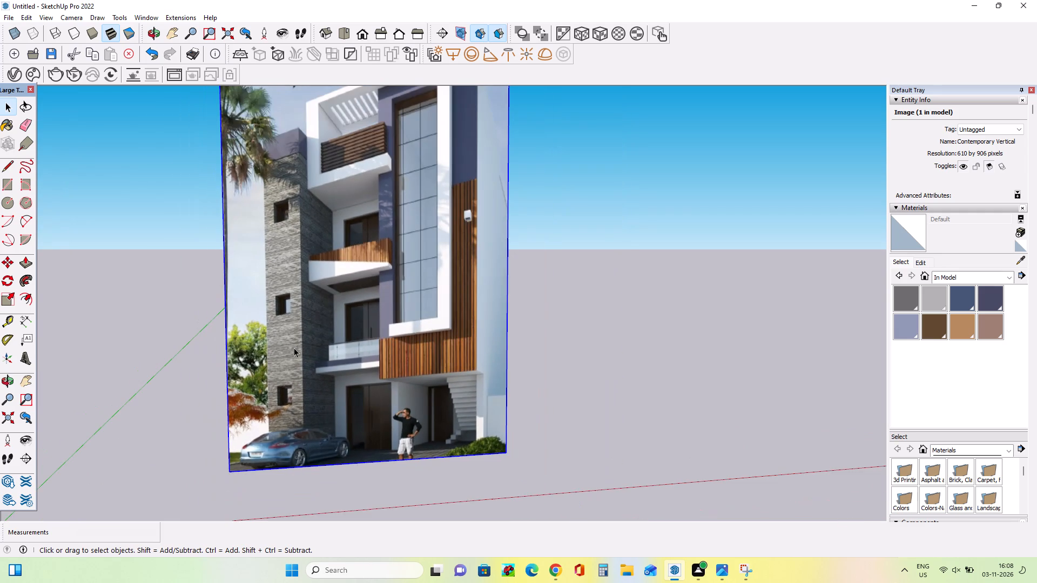
middle_drag(321, 342, 312, 316)
scroll(265, 311, down, 5)
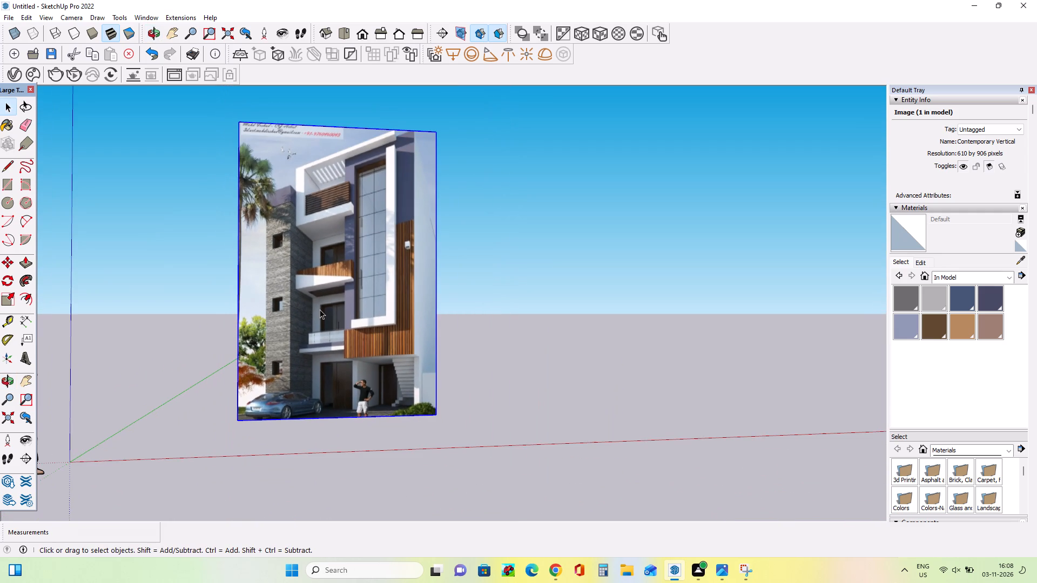
middle_drag(321, 309, 324, 323)
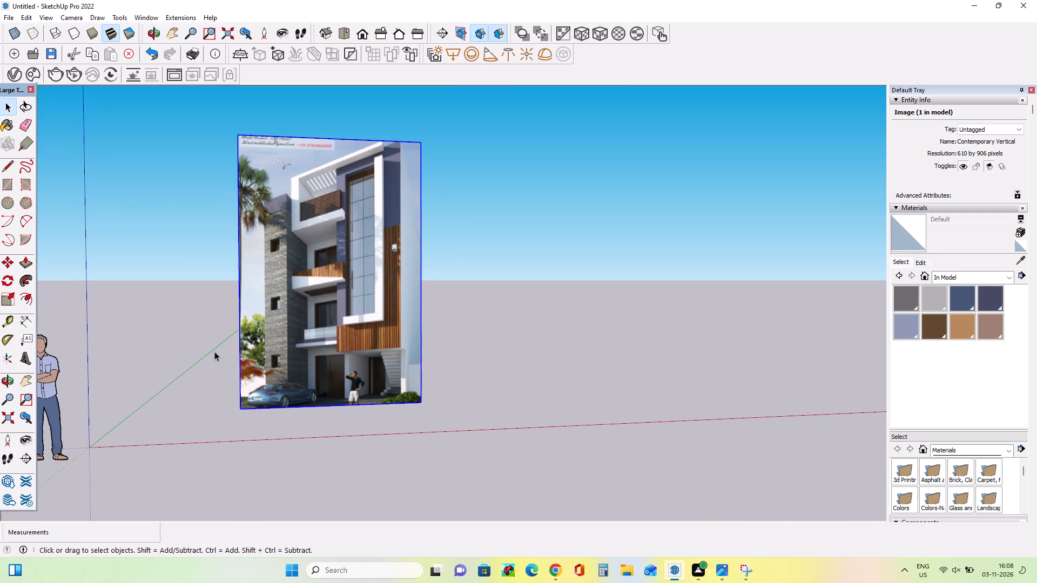
scroll(214, 355, down, 2)
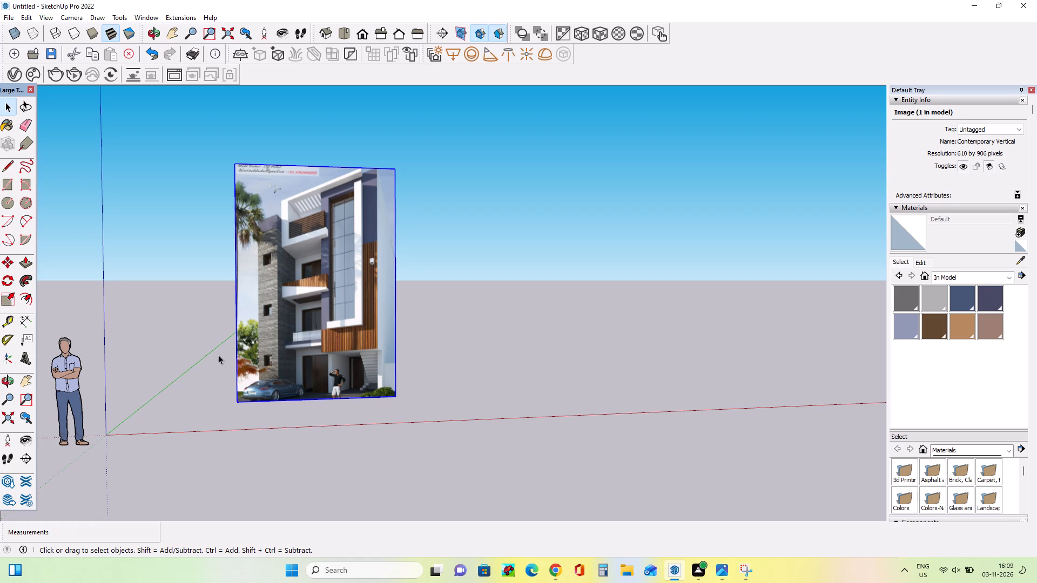
middle_drag(214, 366, 224, 353)
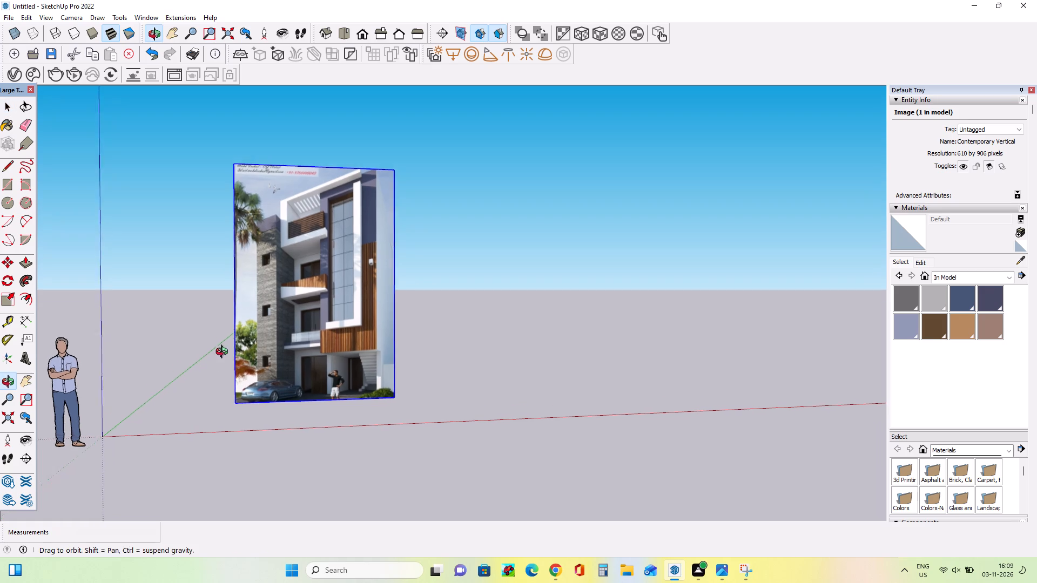
middle_drag(224, 353, 225, 353)
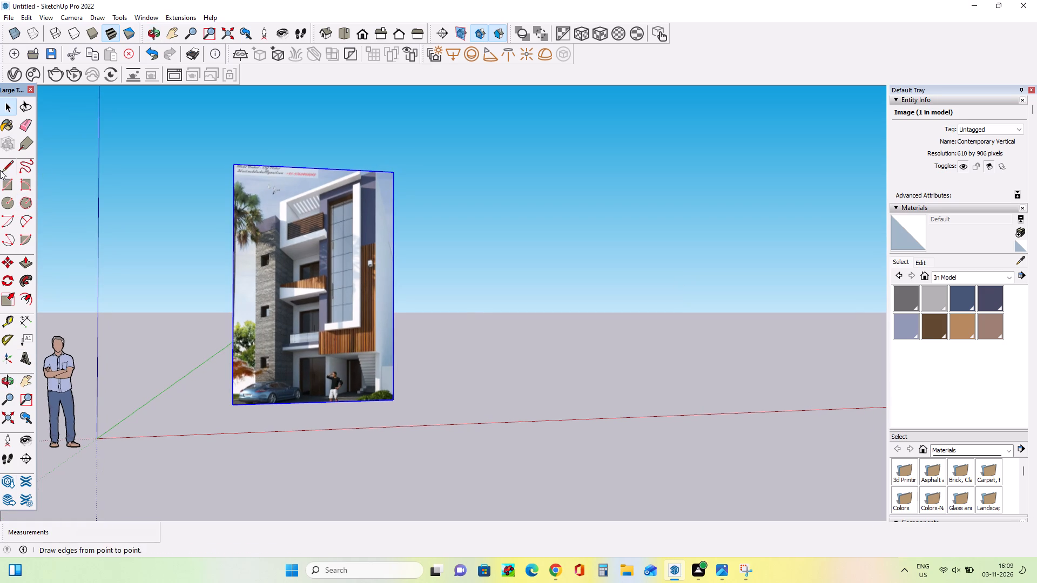
Draw a base rectangle about 27' by 23' 6" on the ground beside the reference image.
click(5, 182)
middle_drag(465, 376, 464, 450)
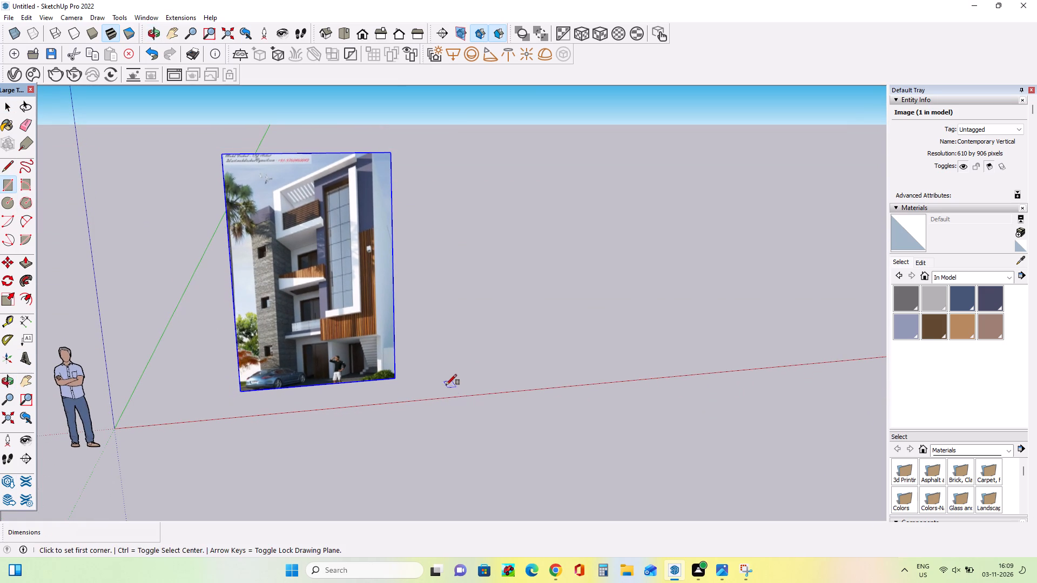
click(443, 381)
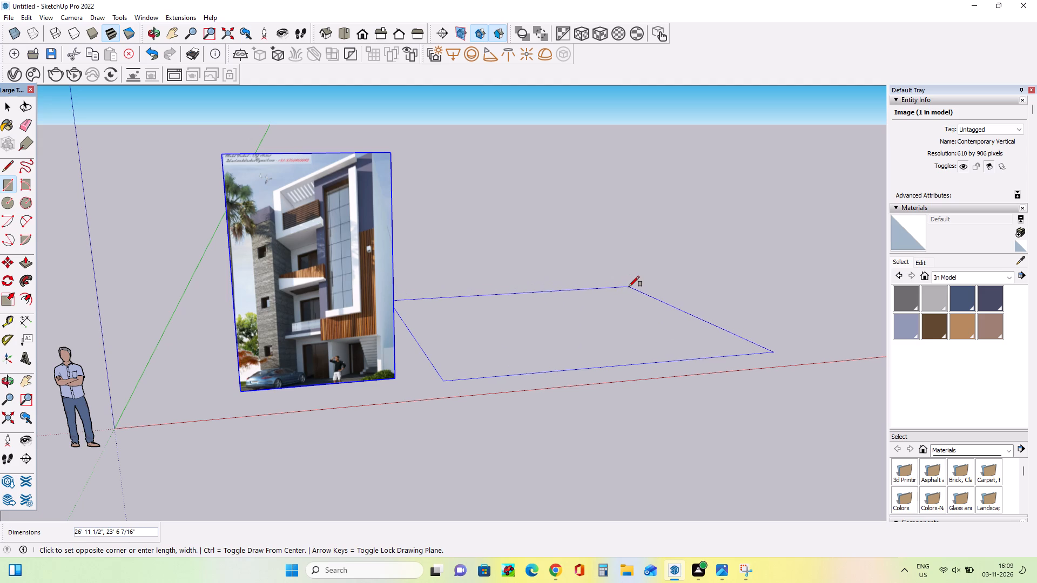
click(629, 287)
Examine the reference image's ground floor, including the entrance doors, staircase and parking area, against the base rectangle.
middle_drag(346, 417, 217, 431)
scroll(206, 425, down, 4)
middle_drag(211, 425, 273, 401)
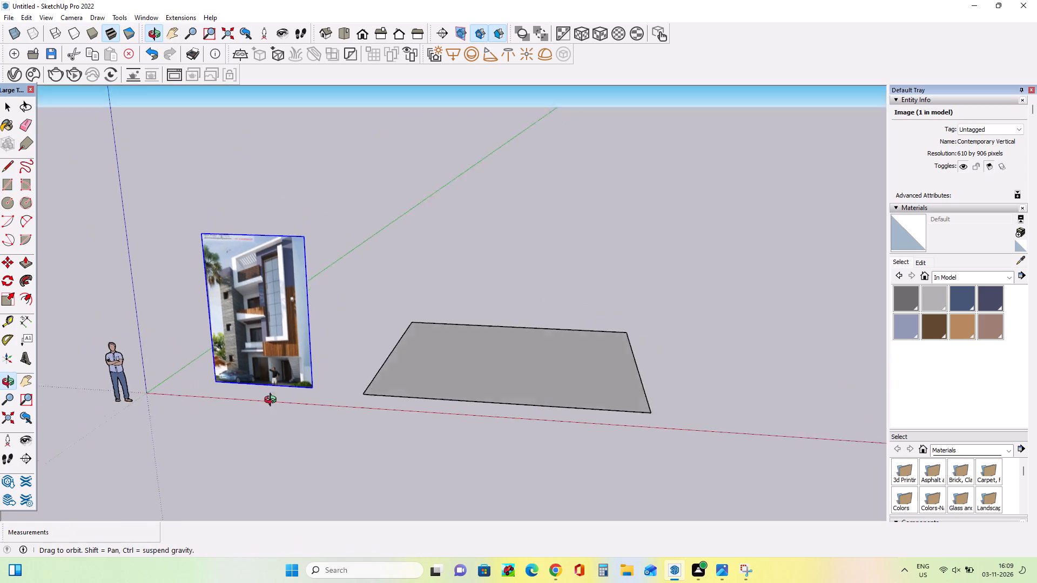
middle_drag(273, 401, 318, 386)
scroll(260, 382, up, 7)
middle_drag(241, 398, 240, 390)
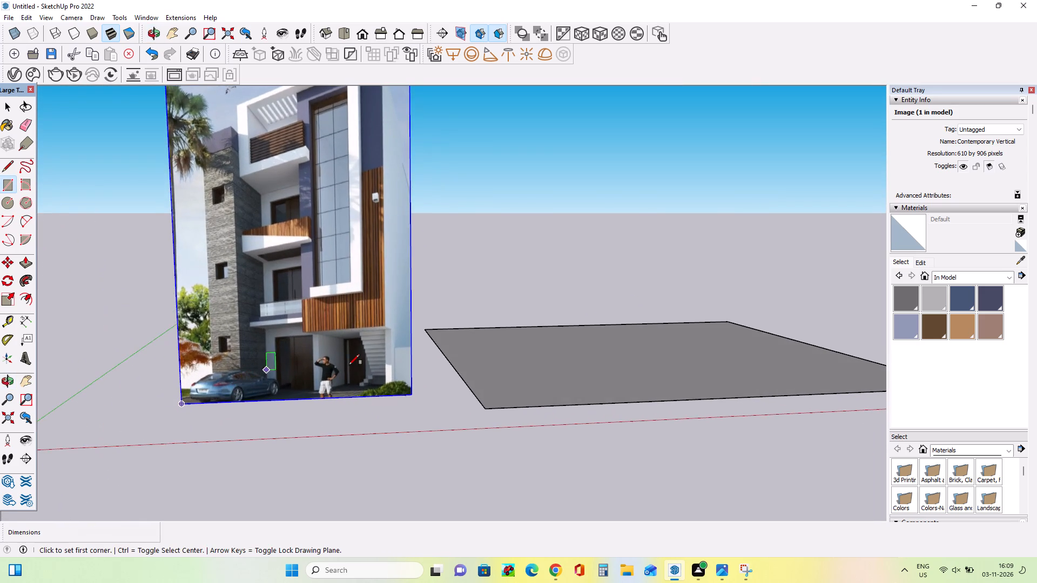
scroll(349, 365, up, 12)
middle_drag(243, 431, 260, 400)
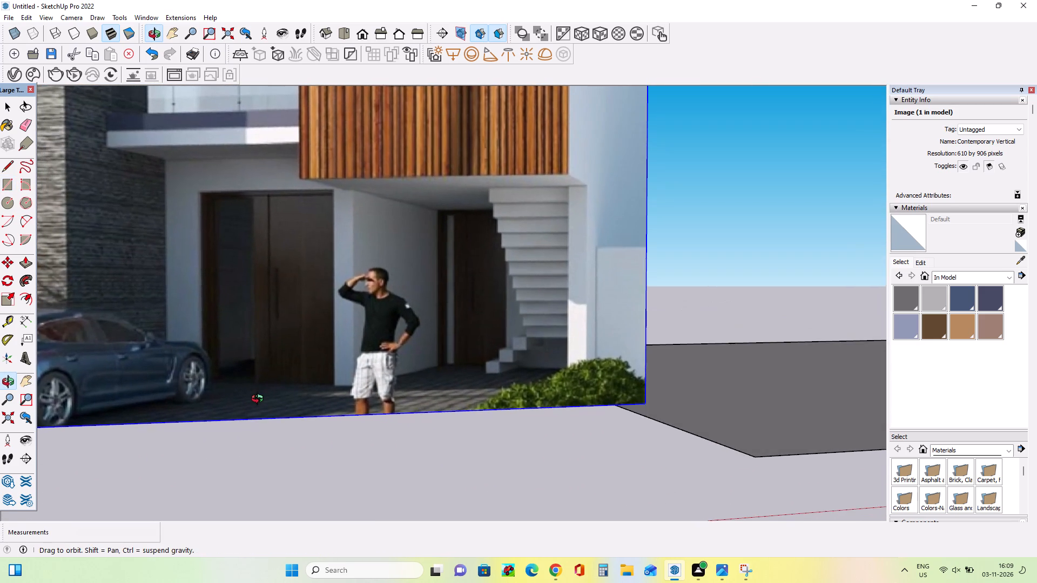
middle_drag(260, 400, 262, 390)
scroll(294, 354, up, 4)
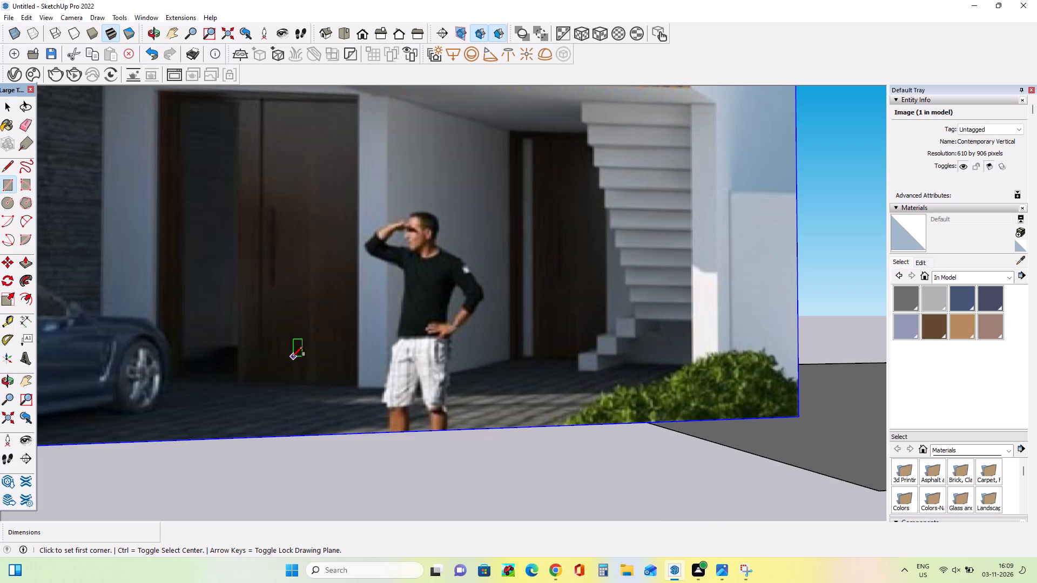
scroll(289, 361, down, 4)
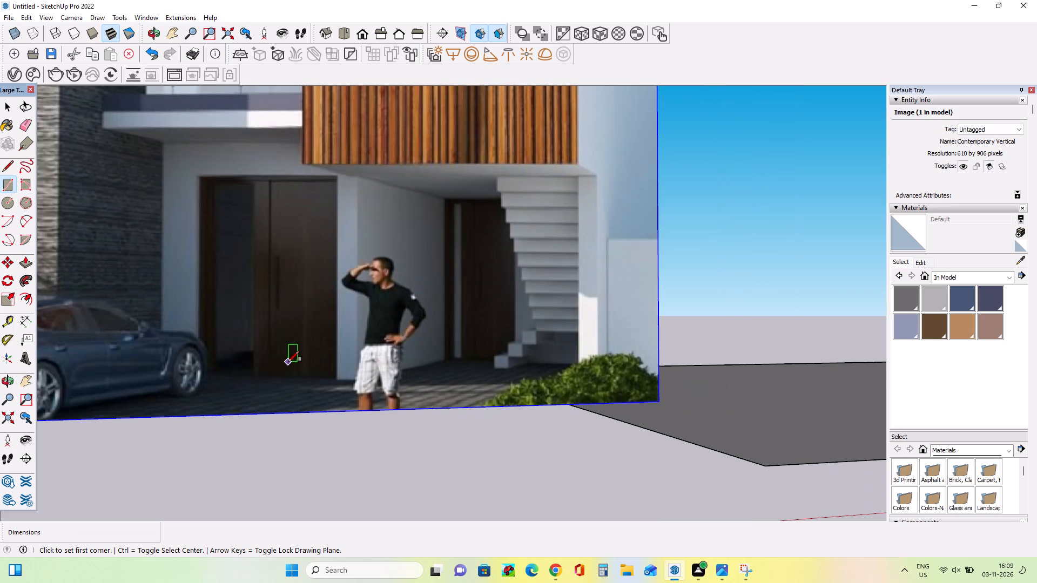
scroll(231, 362, down, 6)
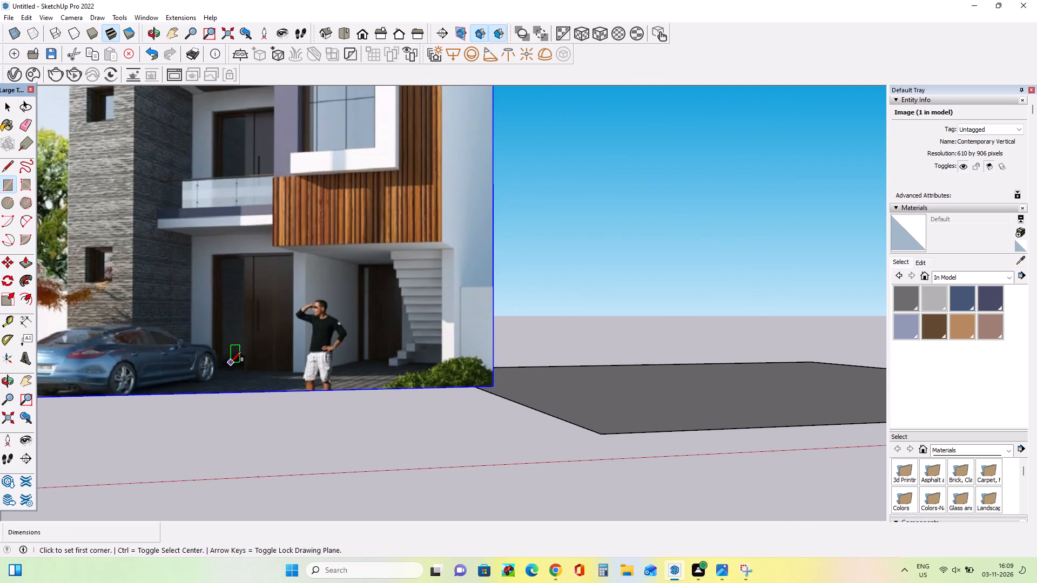
scroll(264, 336, up, 8)
scroll(181, 374, down, 18)
middle_drag(447, 409, 391, 429)
scroll(379, 406, up, 2)
scroll(380, 405, down, 3)
middle_drag(480, 392, 482, 421)
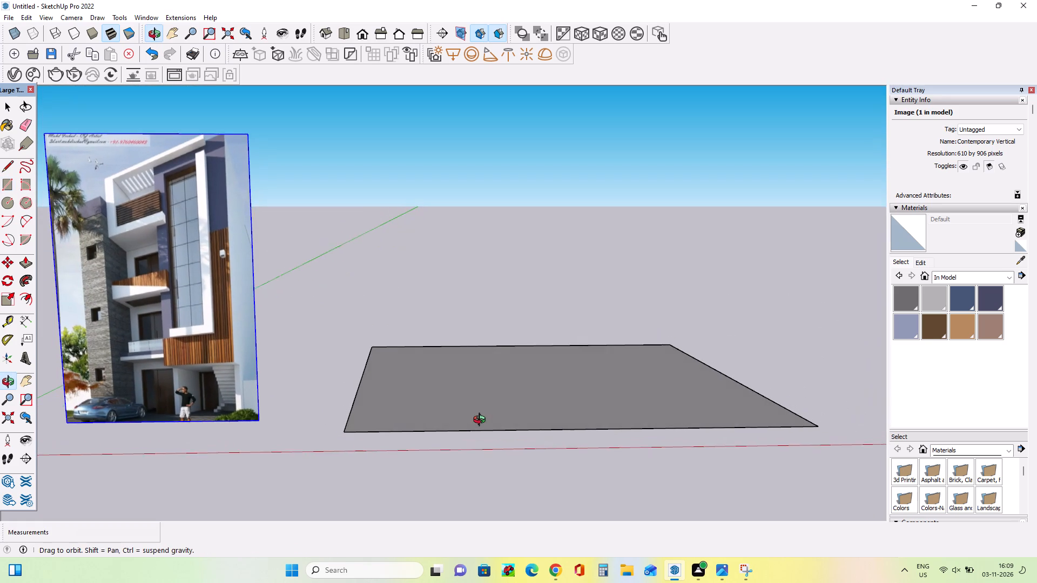
middle_drag(482, 421, 481, 423)
scroll(405, 390, down, 1)
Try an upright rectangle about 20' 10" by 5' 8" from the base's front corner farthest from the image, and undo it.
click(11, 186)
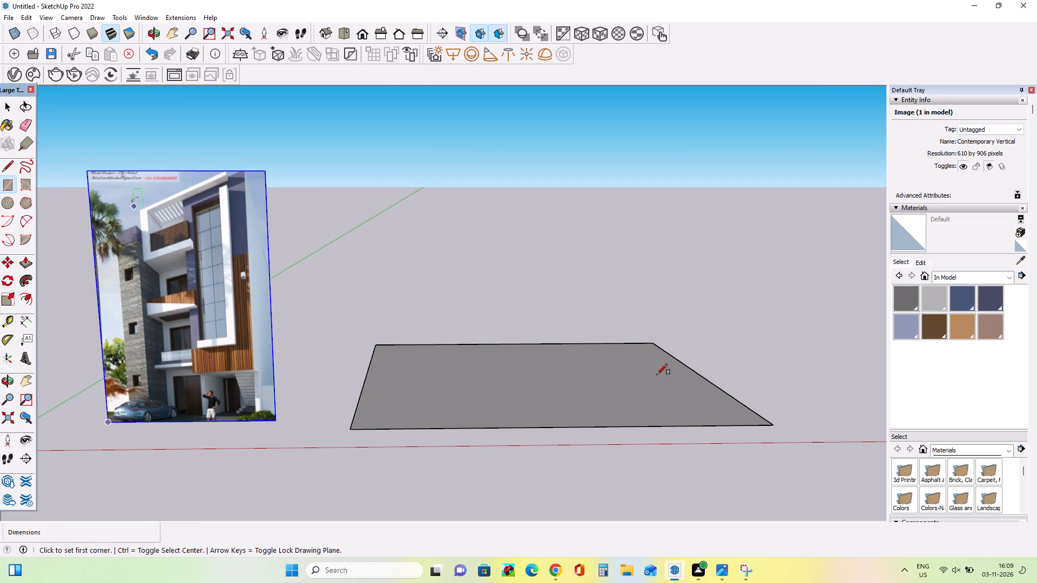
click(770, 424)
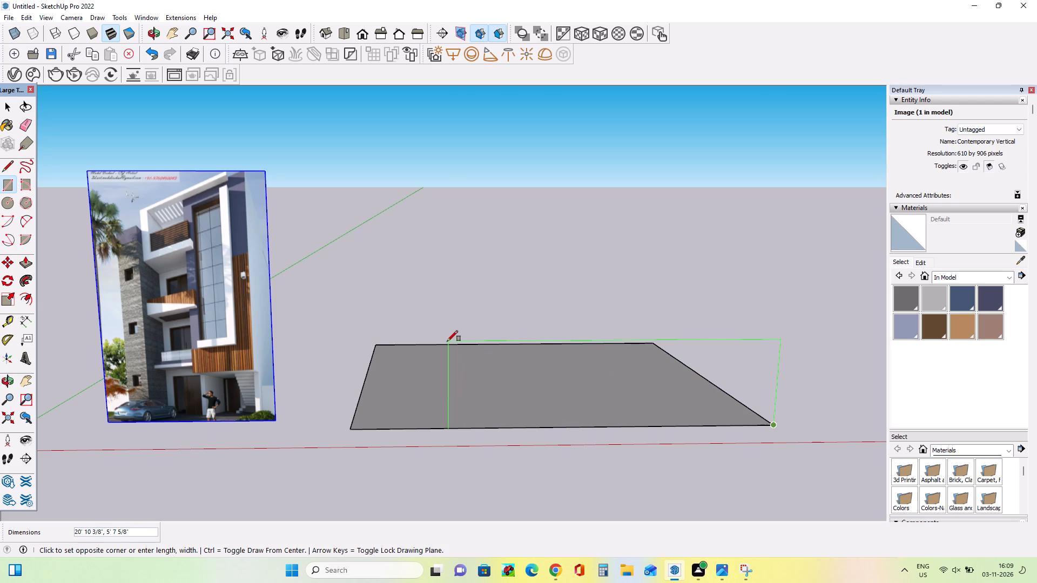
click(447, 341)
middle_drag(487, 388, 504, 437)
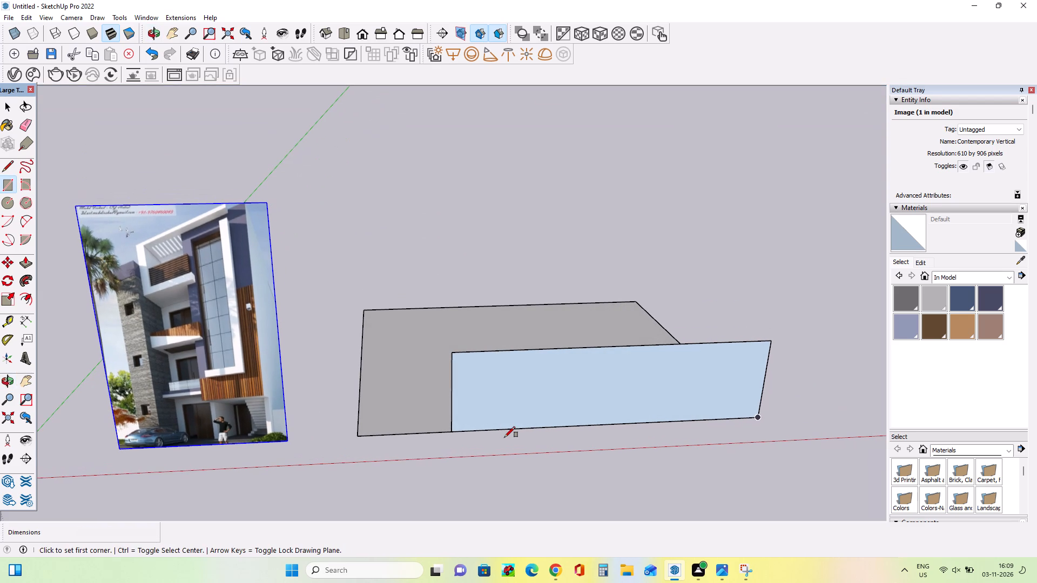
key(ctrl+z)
Draw a rectangle about 20' 6" by 23' 6" on the base from its front corner farthest from the image to the back edge.
click(756, 417)
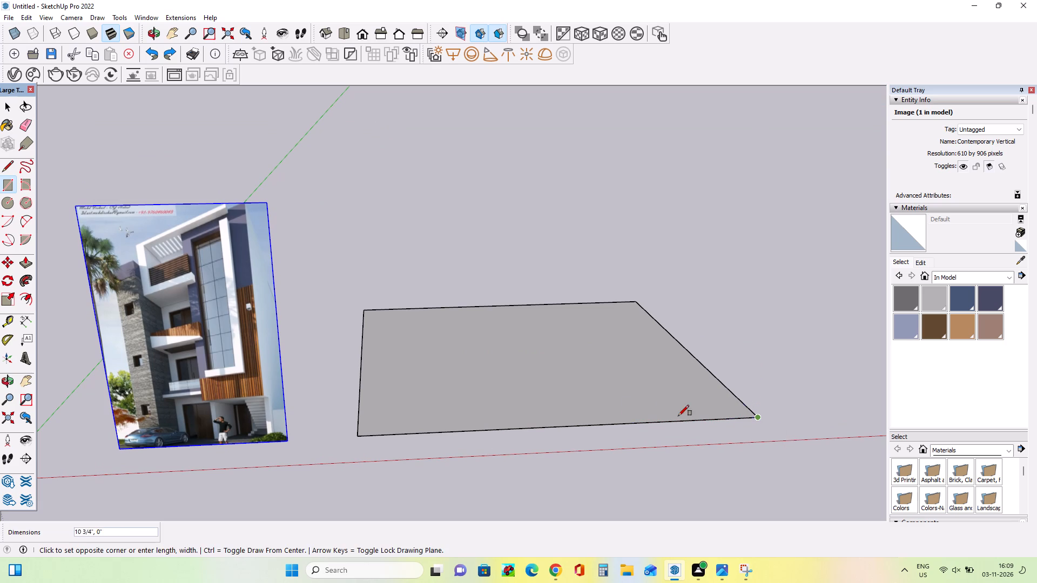
click(431, 308)
middle_drag(510, 377, 529, 344)
middle_drag(722, 442, 685, 471)
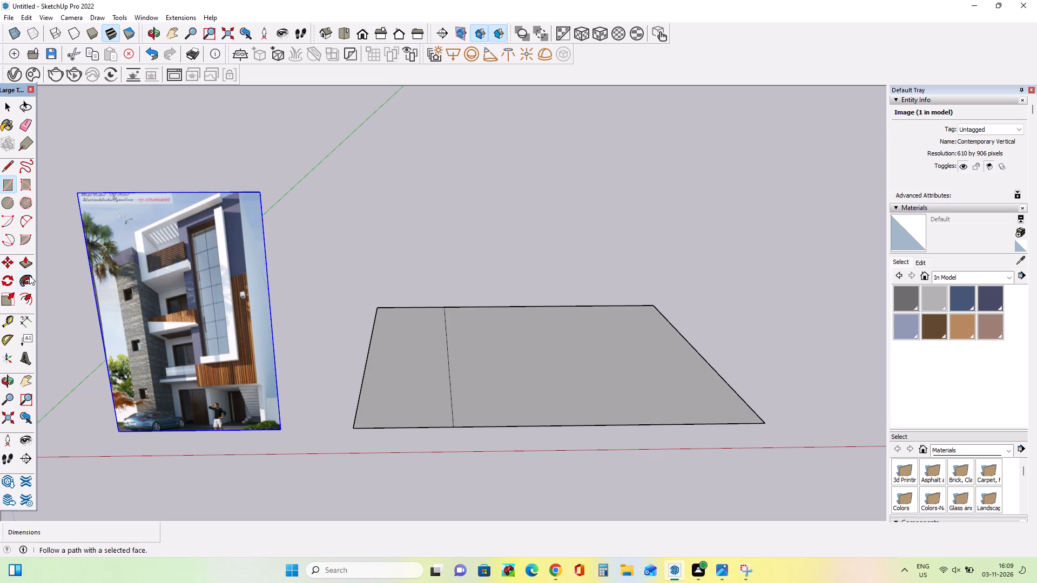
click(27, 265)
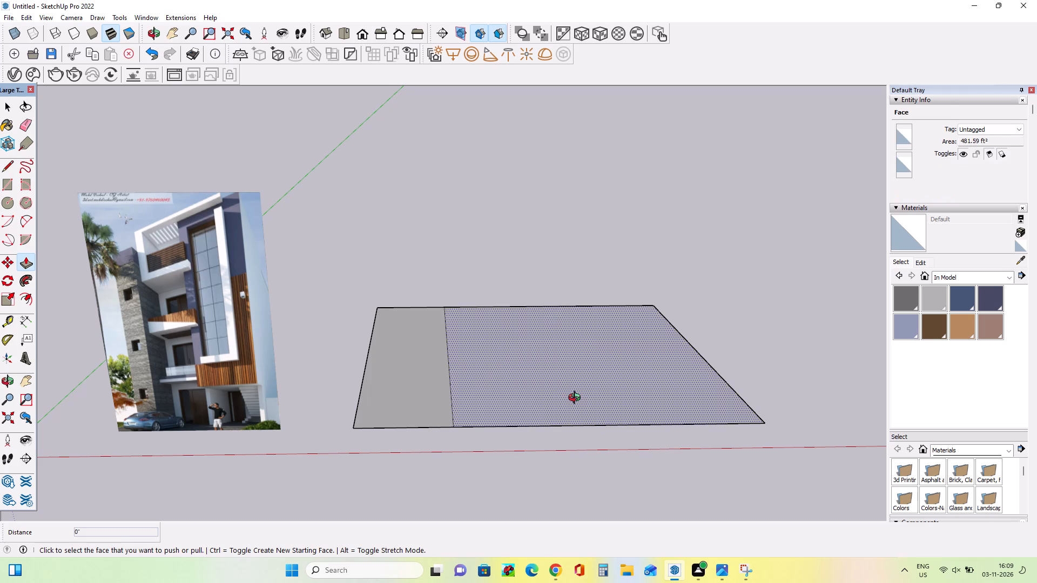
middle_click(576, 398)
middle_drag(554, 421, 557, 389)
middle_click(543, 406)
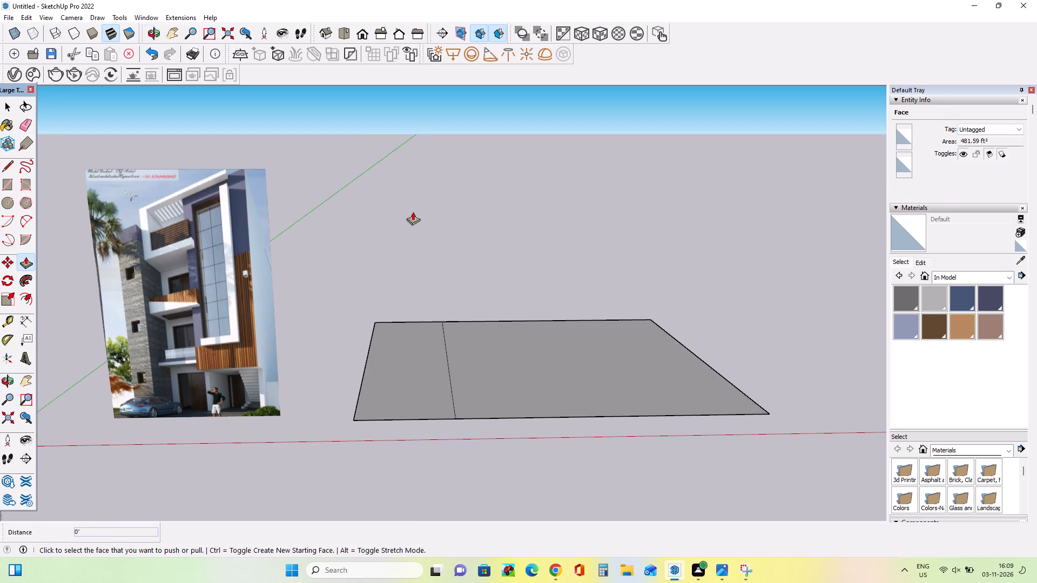
Split the larger base section into equal halves with a rectangle about 10' 3" by 23' 6" from its front edge's middle.
click(7, 180)
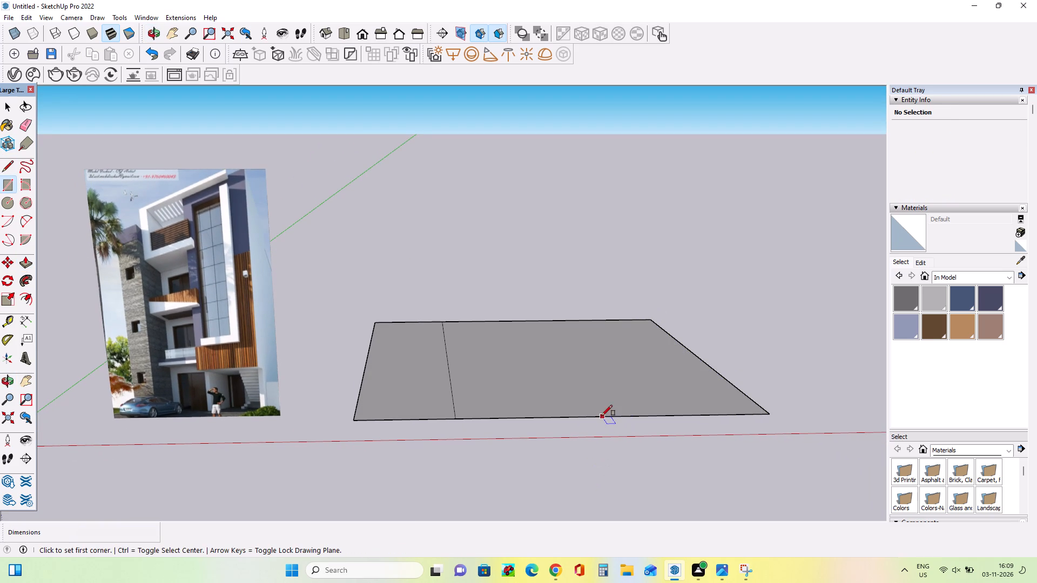
click(616, 416)
click(442, 321)
middle_drag(549, 401, 550, 412)
middle_click(550, 412)
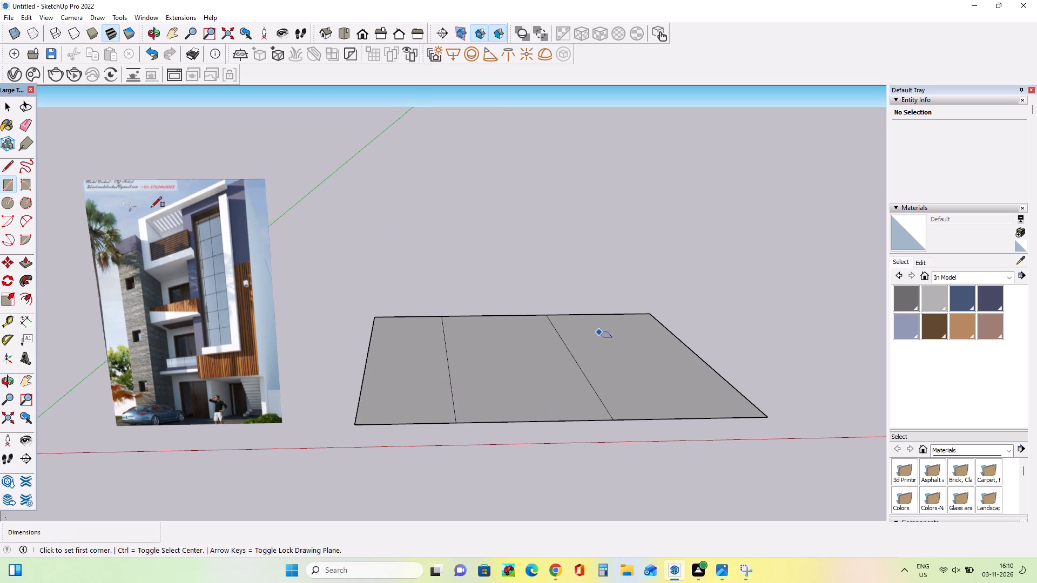
Push/Pull the base section farthest from the image up about 6' 2", and raise its top another 2' 11".
click(25, 260)
drag(678, 411, 678, 377)
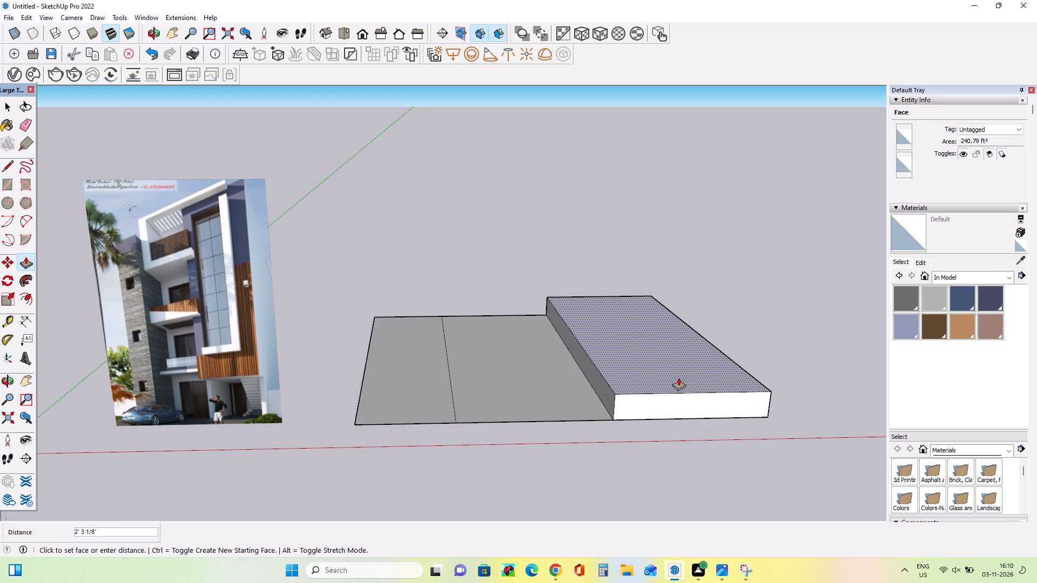
drag(678, 377, 678, 322)
scroll(419, 321, down, 3)
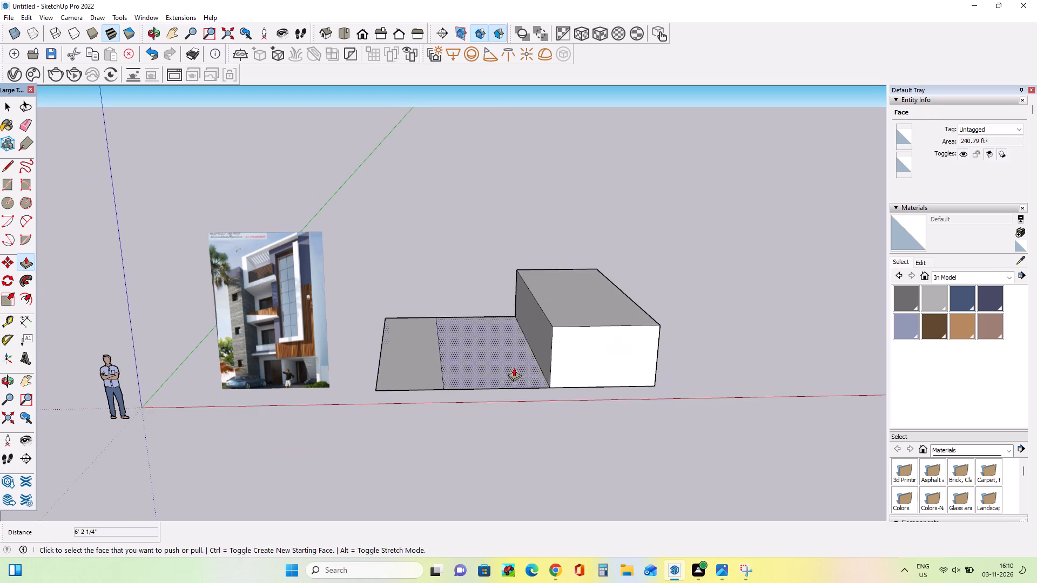
middle_drag(731, 412, 731, 392)
scroll(730, 389, down, 1)
scroll(591, 328, up, 2)
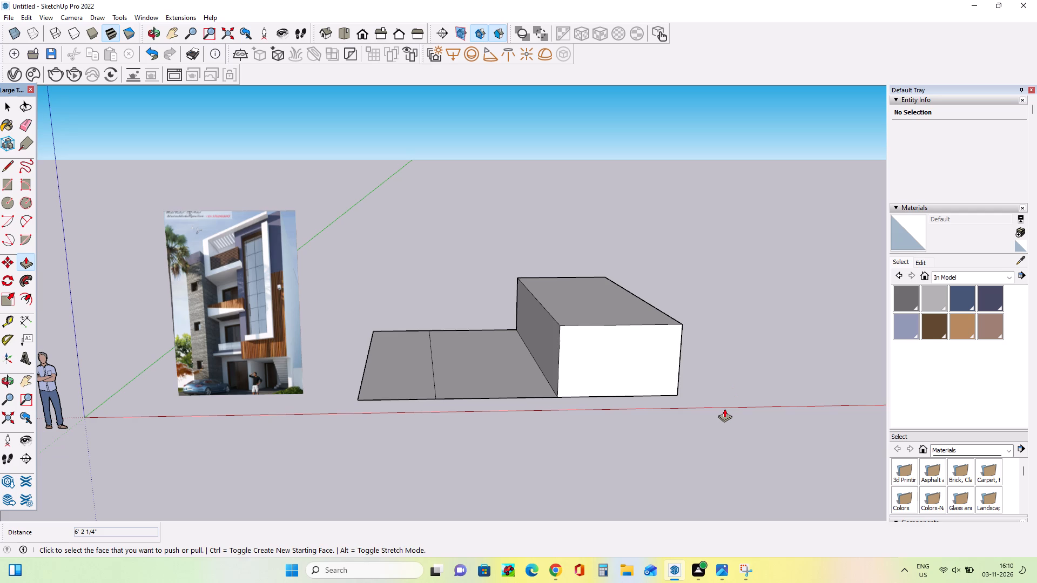
middle_drag(629, 324, 629, 338)
drag(625, 311, 627, 280)
middle_drag(642, 341, 642, 340)
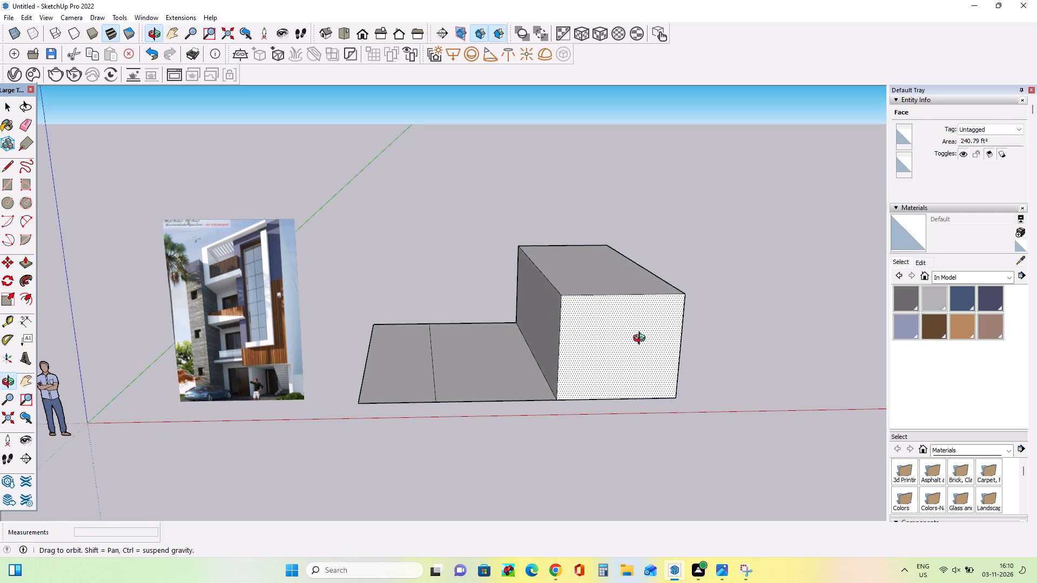
middle_drag(642, 340, 635, 307)
Examine the reference image's ground floor, including the doors and staircase, against the raised block.
scroll(244, 363, up, 9)
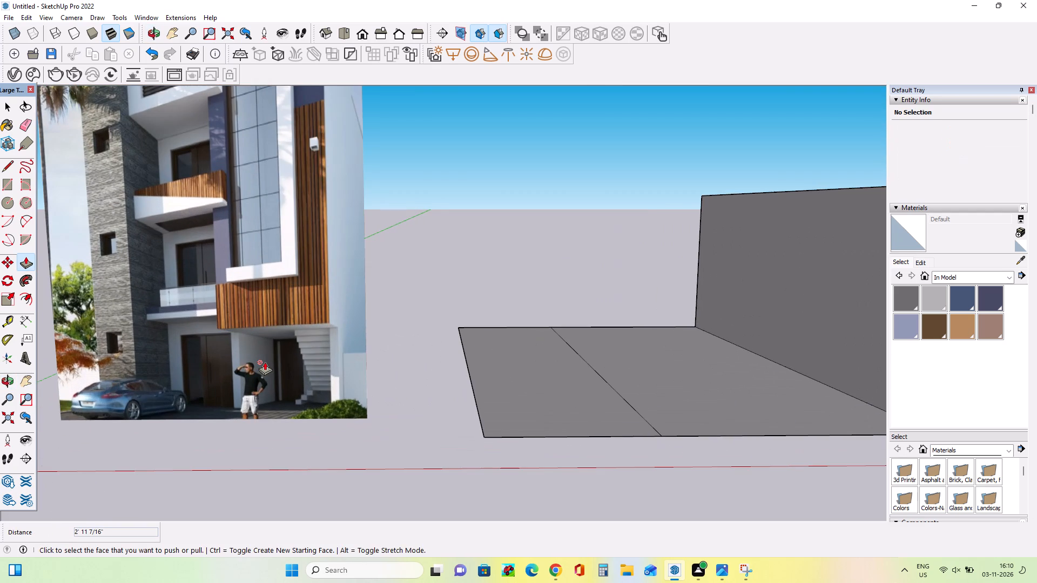
scroll(275, 358, down, 14)
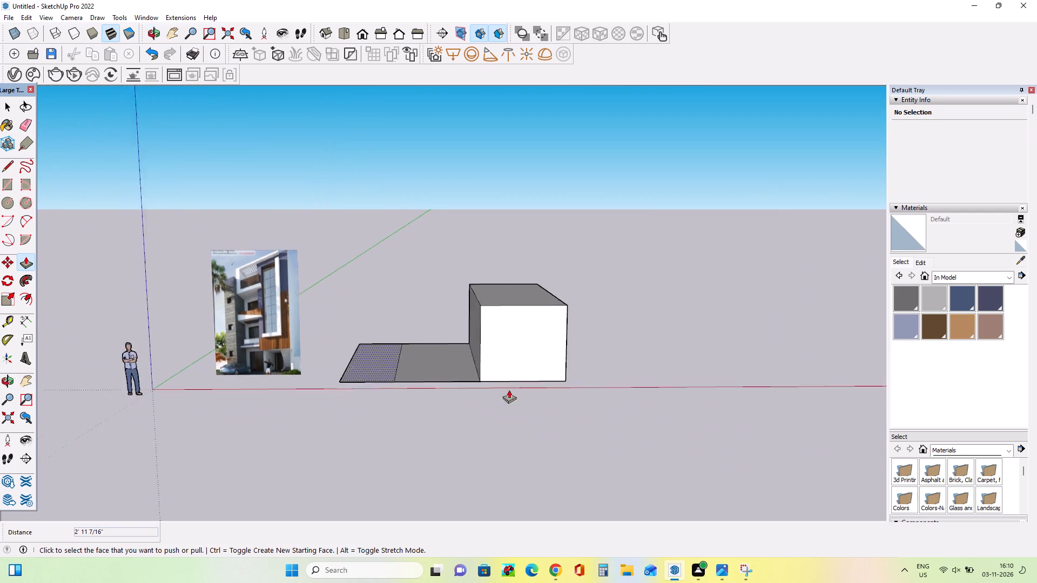
middle_drag(591, 390, 591, 424)
scroll(470, 349, up, 1)
middle_drag(470, 349, 470, 336)
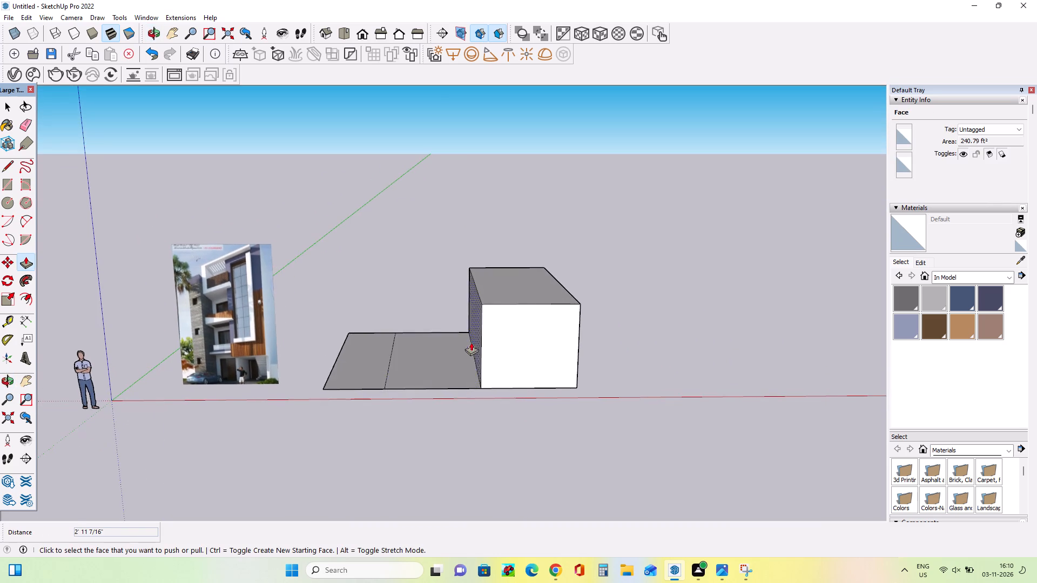
scroll(472, 363, up, 1)
Push/Pull the block's side wall facing the image slightly inward, and extend its outer side wall outward, finishing with about 1' 4".
middle_drag(466, 365, 277, 403)
drag(554, 371, 562, 379)
middle_drag(416, 421, 693, 418)
drag(497, 331, 501, 331)
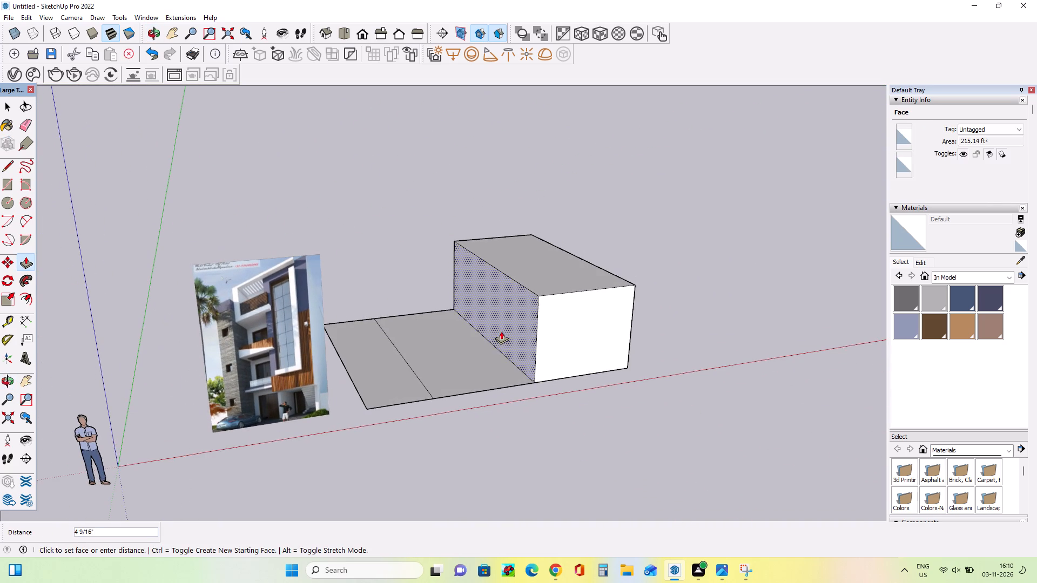
drag(501, 331, 504, 331)
middle_drag(628, 353, 343, 381)
drag(590, 372, 602, 382)
middle_drag(482, 411, 681, 396)
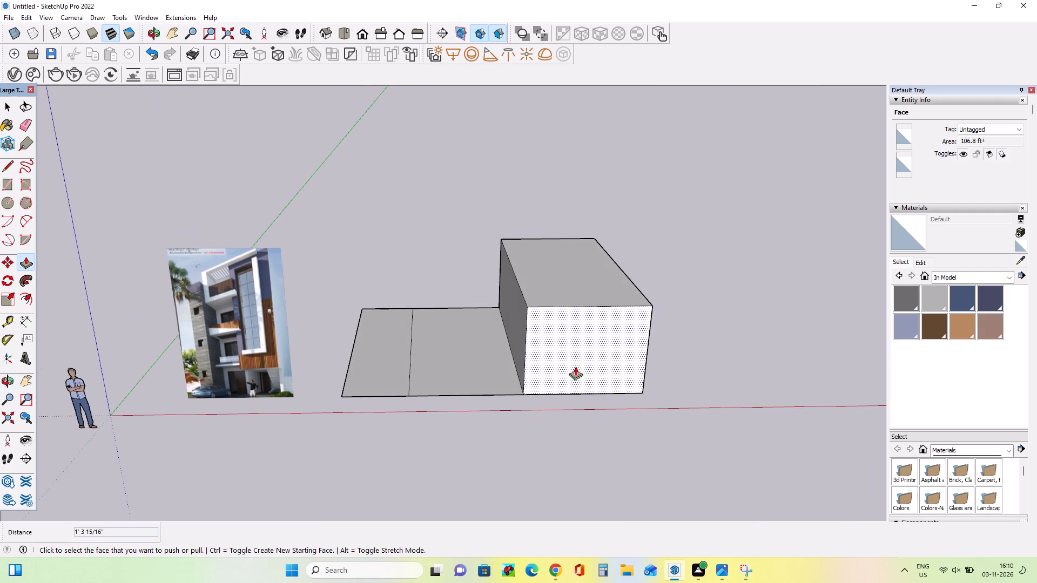
Push the block's image-side wall slightly further inward and pull its outer side wall out about 7 3/4".
scroll(575, 367, up, 3)
middle_drag(575, 367, 604, 383)
drag(509, 345, 519, 347)
middle_drag(565, 405, 376, 371)
drag(589, 355, 597, 364)
middle_drag(530, 393, 647, 384)
Offset the block's front face outline inward by about 5 7/8" as a border.
scroll(647, 384, down, 3)
middle_drag(641, 377, 647, 331)
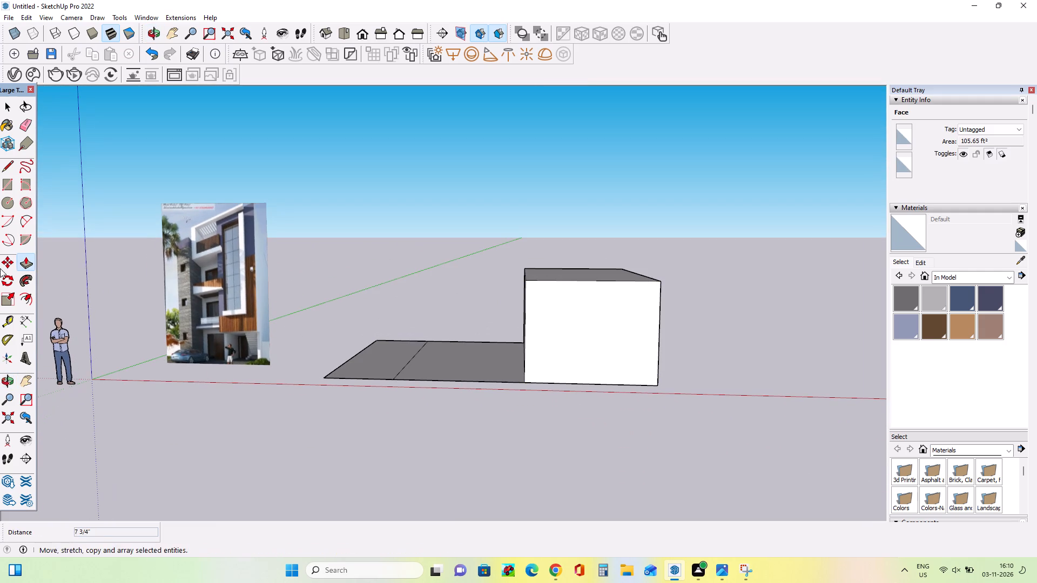
click(26, 296)
scroll(717, 372, up, 1)
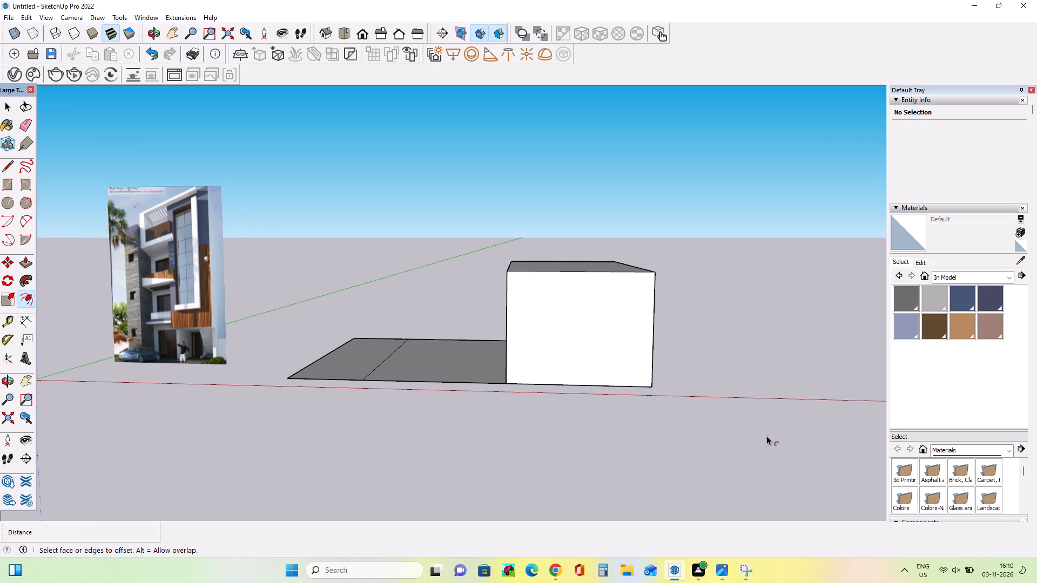
click(578, 330)
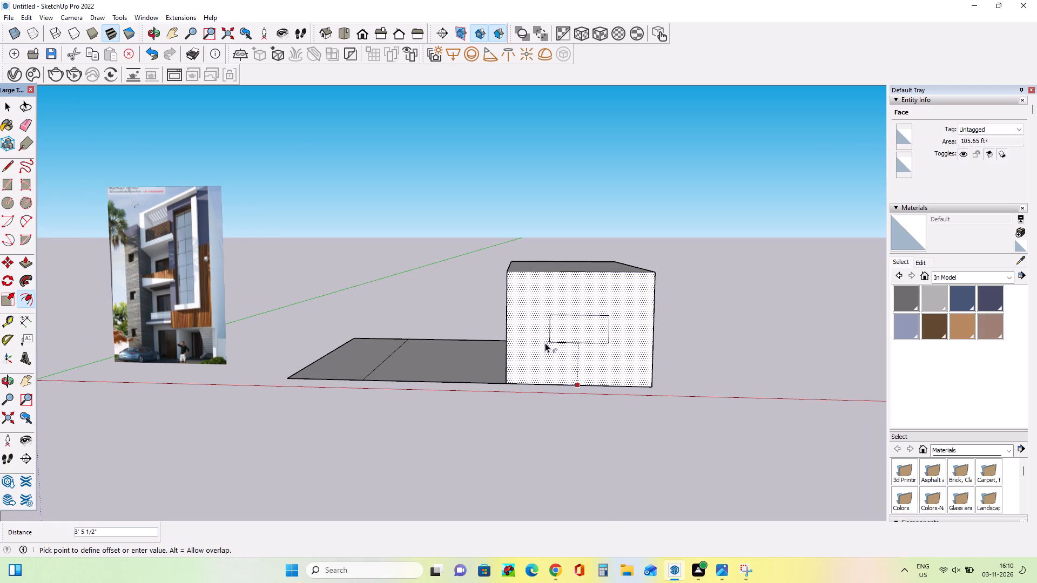
click(536, 378)
Compare the block's bordered front face with the reference image's ground floor.
middle_drag(661, 443, 664, 489)
scroll(519, 362, up, 4)
middle_drag(552, 422, 552, 390)
scroll(553, 390, down, 1)
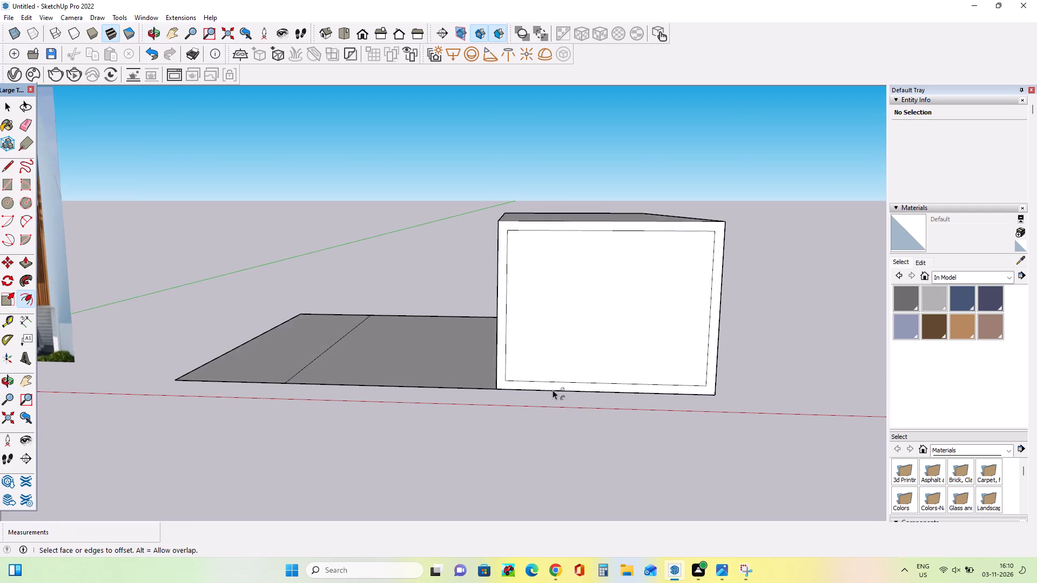
scroll(553, 390, down, 4)
scroll(205, 369, up, 8)
middle_drag(241, 373, 243, 348)
scroll(198, 363, down, 8)
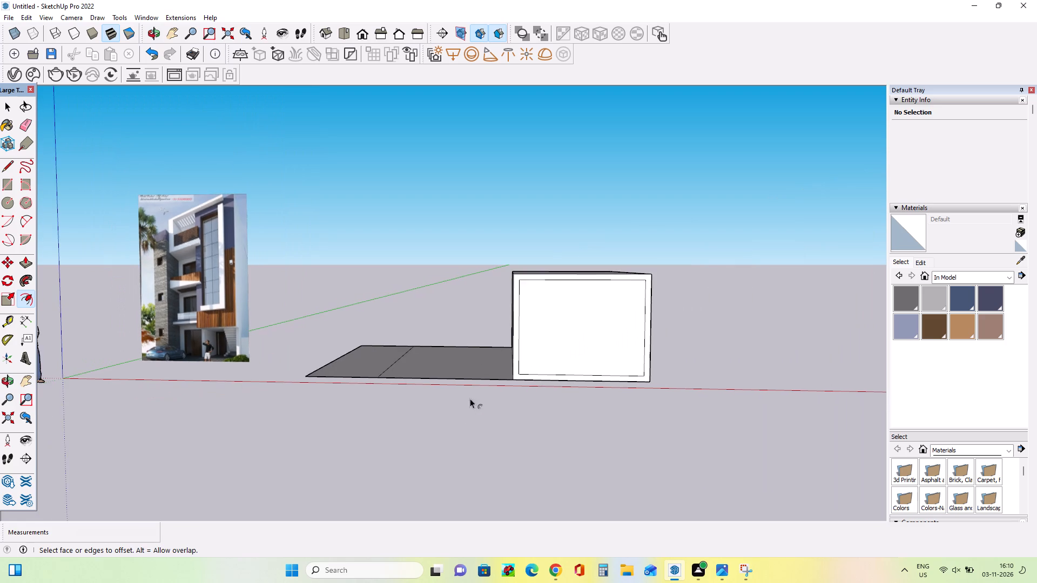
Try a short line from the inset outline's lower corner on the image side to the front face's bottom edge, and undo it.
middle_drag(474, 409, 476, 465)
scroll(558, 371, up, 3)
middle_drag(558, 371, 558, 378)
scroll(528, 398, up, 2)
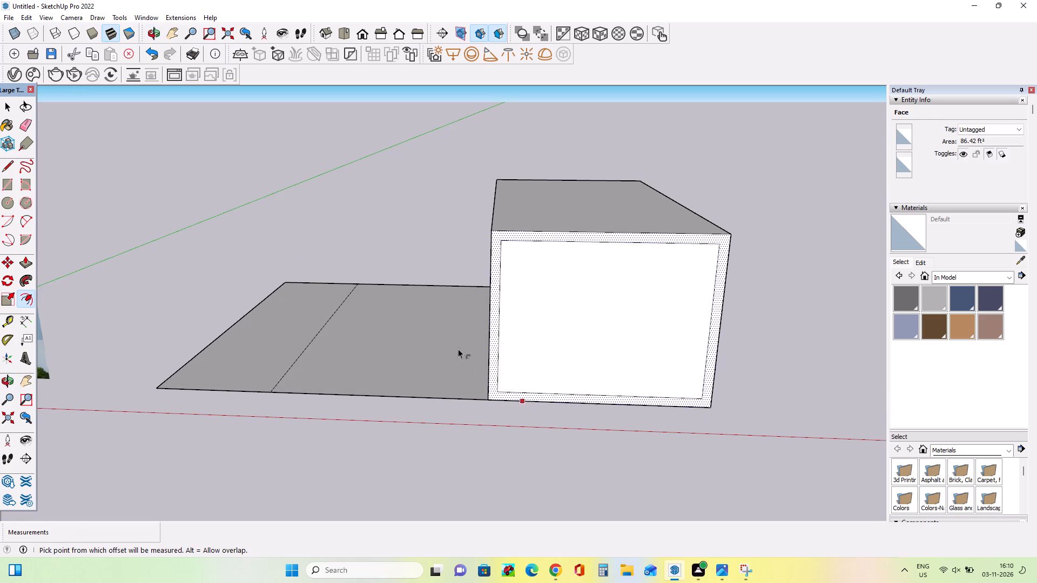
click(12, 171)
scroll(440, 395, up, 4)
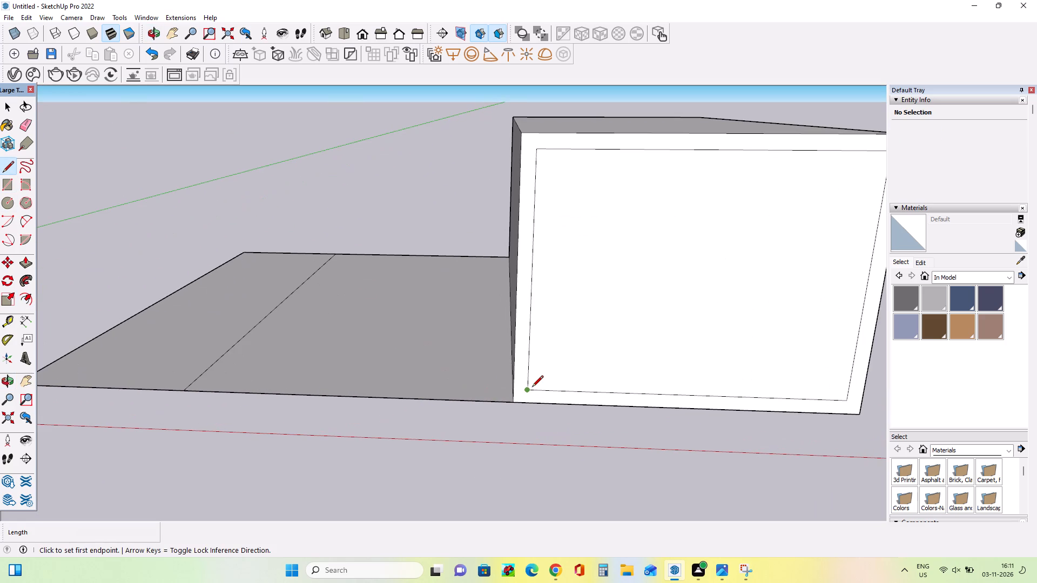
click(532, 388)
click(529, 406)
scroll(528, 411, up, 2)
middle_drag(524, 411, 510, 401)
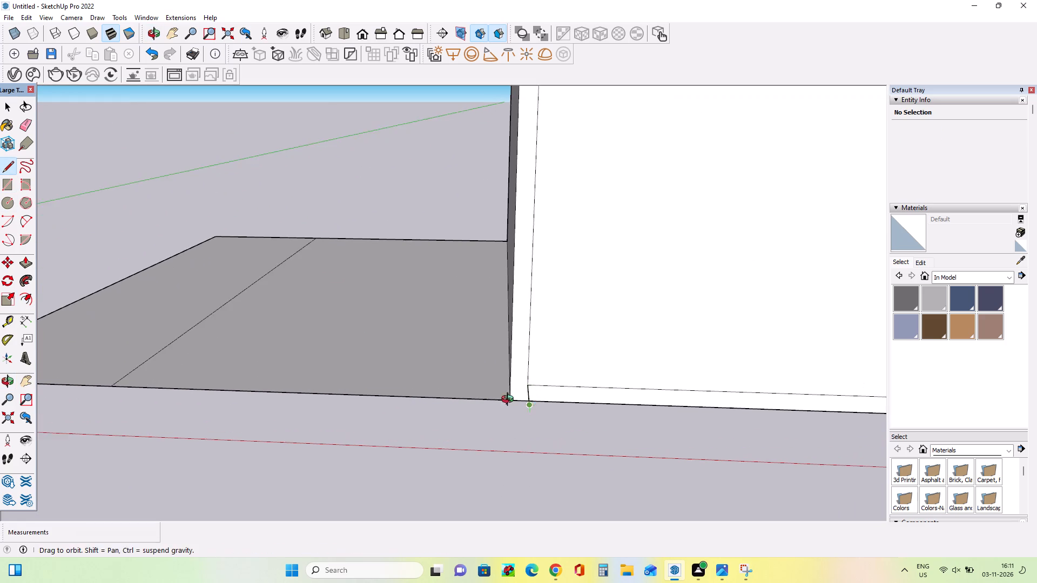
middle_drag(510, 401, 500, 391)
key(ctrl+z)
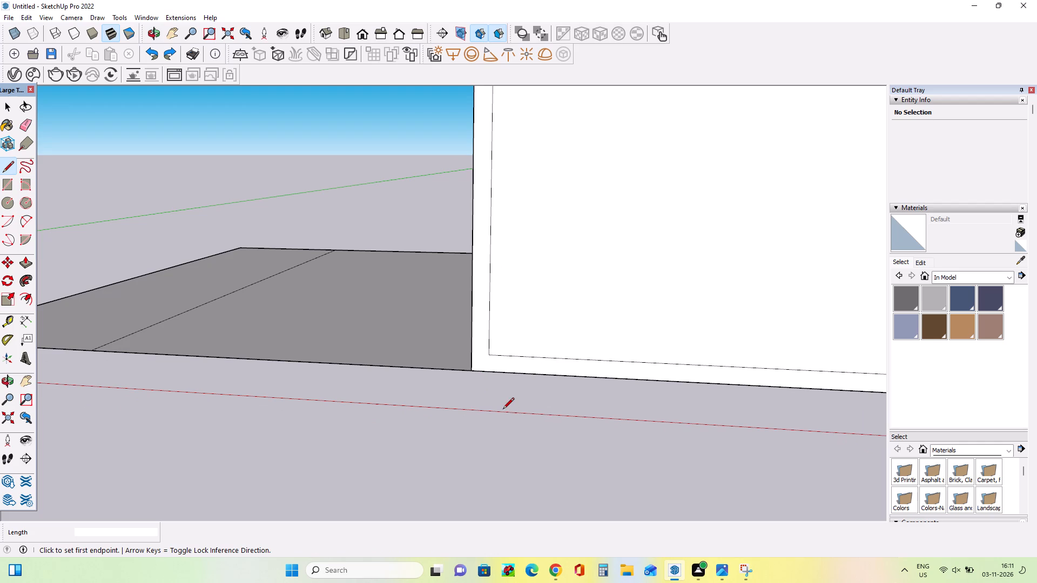
Draw lines about 5 7/8" long from both lower corners of the inset outline down to the front face's bottom edge.
click(488, 353)
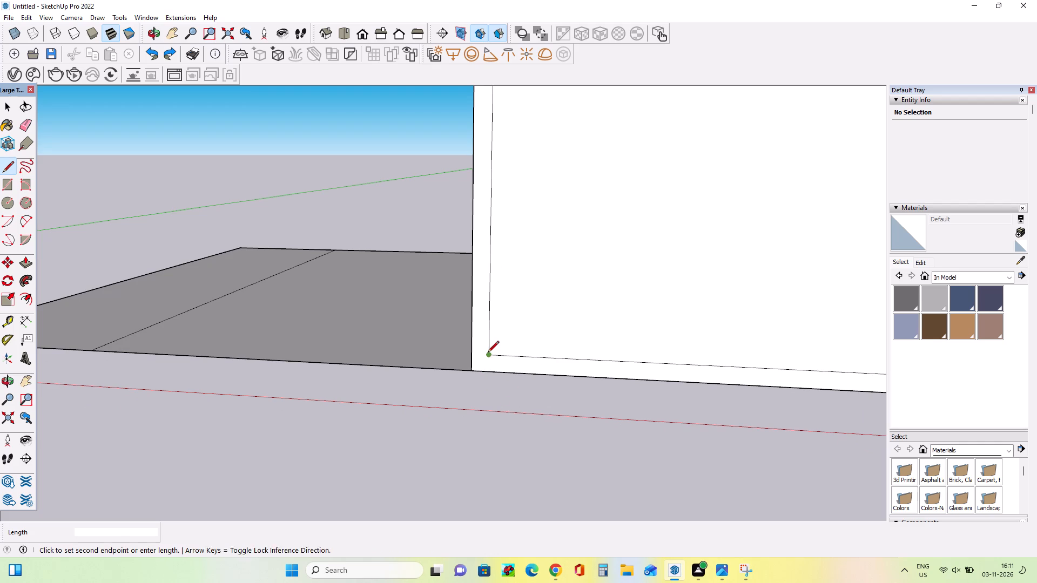
click(488, 373)
scroll(410, 401, down, 5)
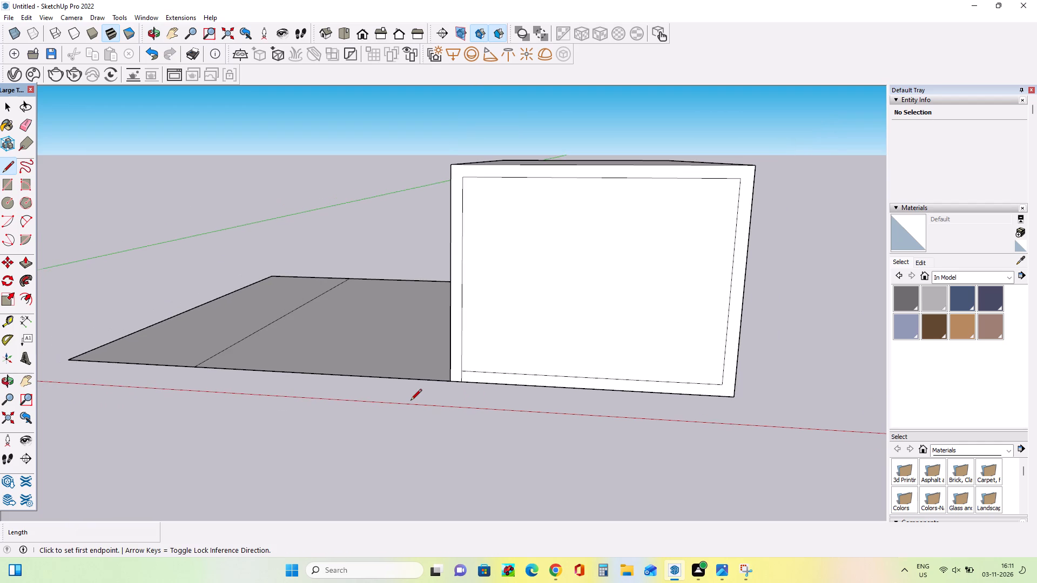
scroll(749, 403, up, 3)
click(713, 379)
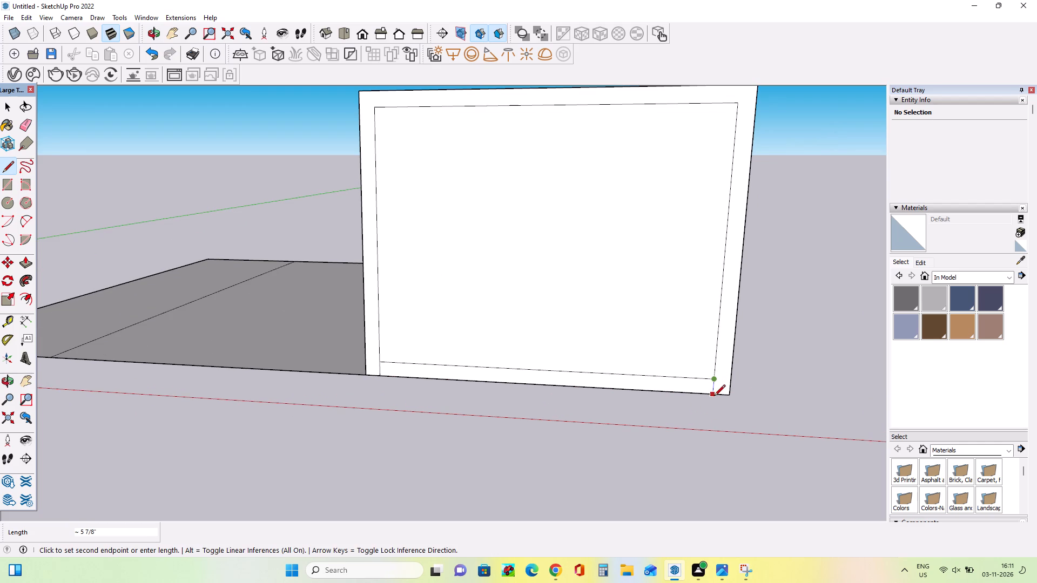
click(714, 397)
Erase the inset outline's bottom line so the front opening reaches the ground edge.
middle_drag(695, 445, 710, 469)
click(29, 122)
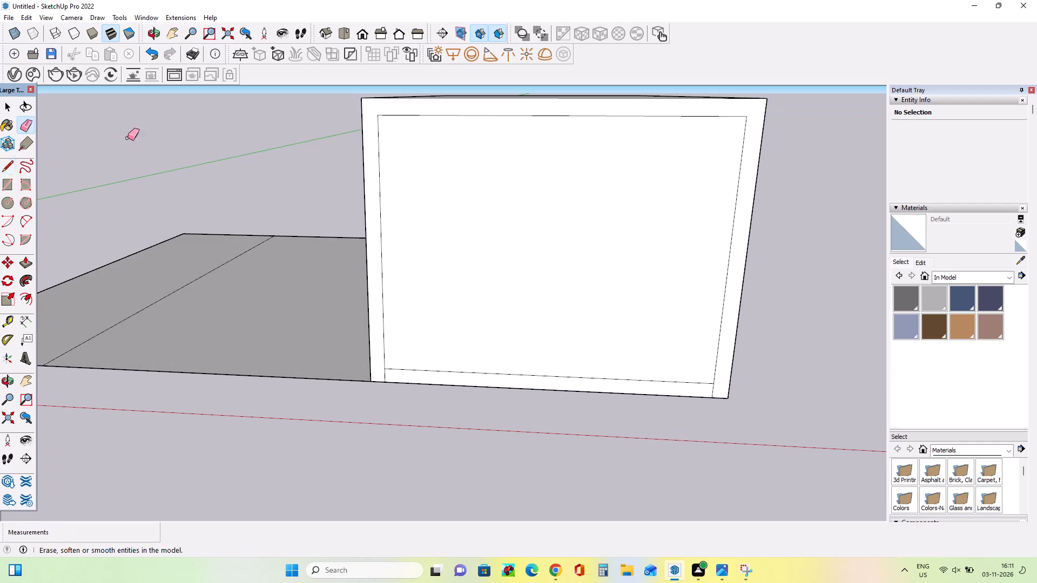
click(643, 379)
middle_drag(641, 398, 649, 422)
scroll(648, 419, down, 3)
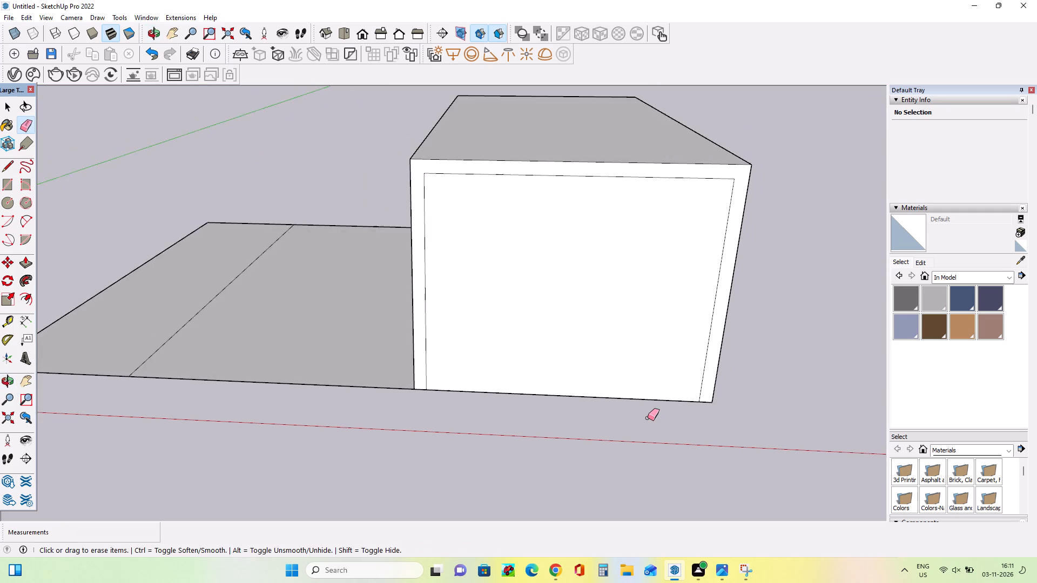
Draw a rectangle about 23' 6" by 11' 7" across the block's open underside, between its opposite bottom corners.
scroll(648, 418, down, 4)
middle_drag(629, 359, 467, 46)
middle_drag(460, 255, 471, 275)
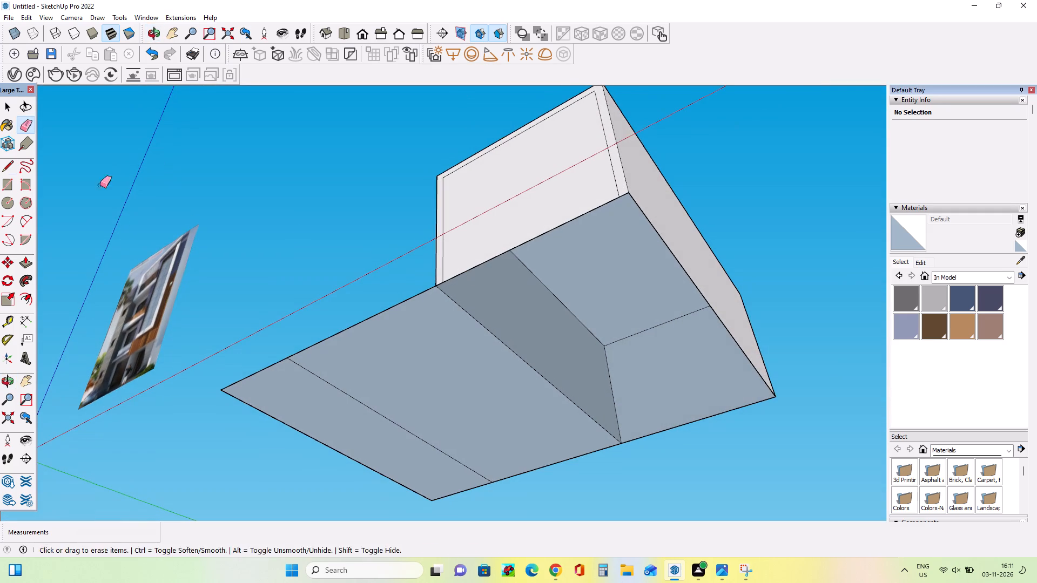
click(5, 185)
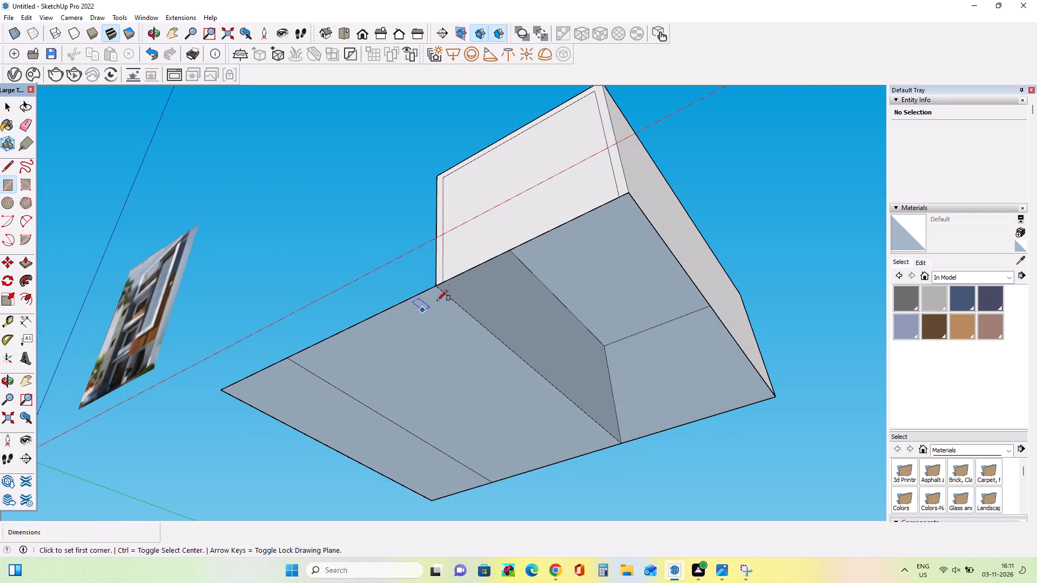
click(436, 285)
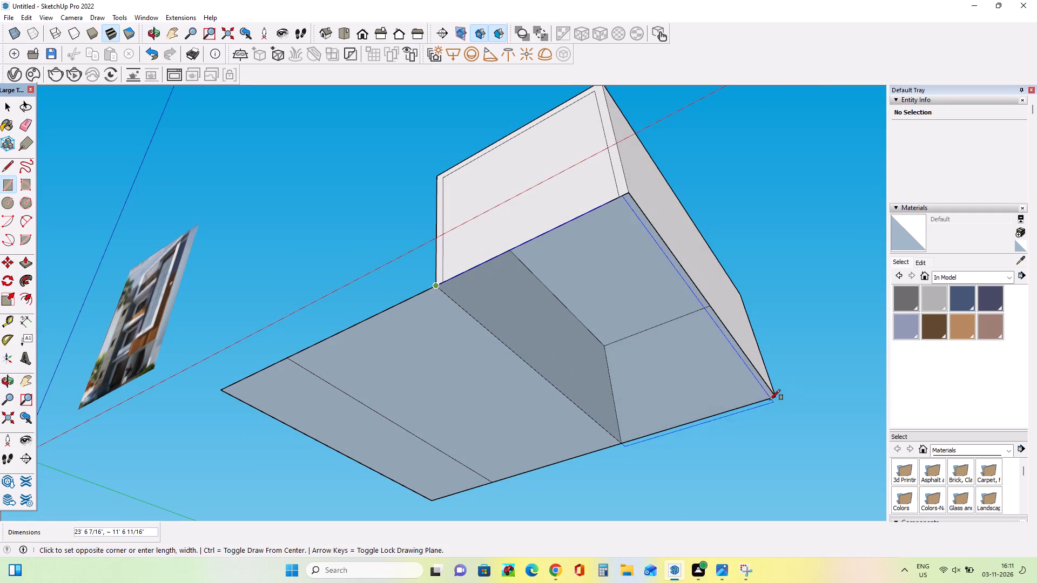
click(774, 396)
middle_drag(529, 322, 646, 532)
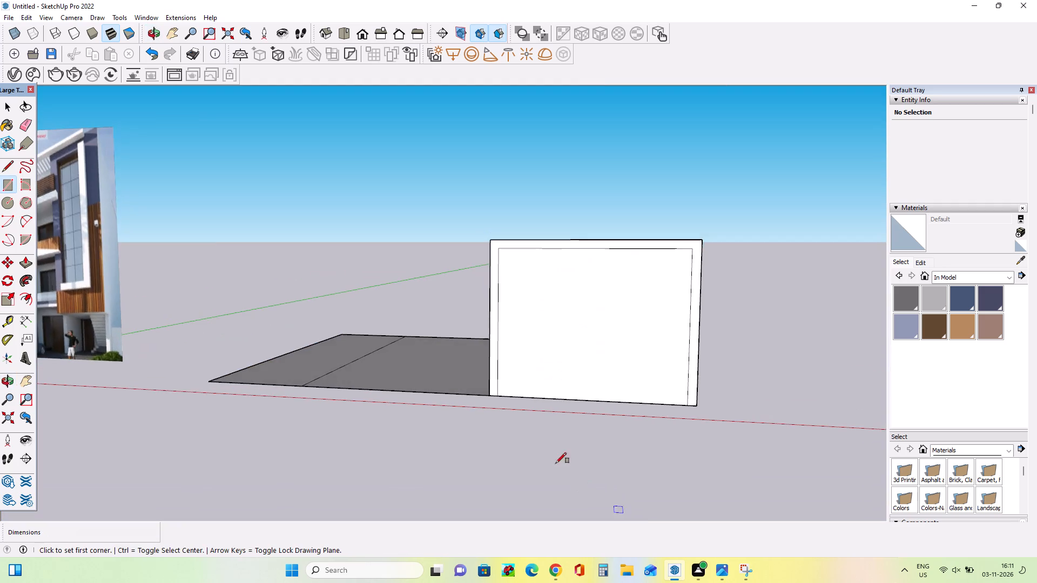
scroll(528, 402, down, 3)
middle_drag(549, 406, 588, 462)
scroll(591, 459, down, 1)
scroll(612, 397, up, 3)
middle_drag(611, 397, 599, 399)
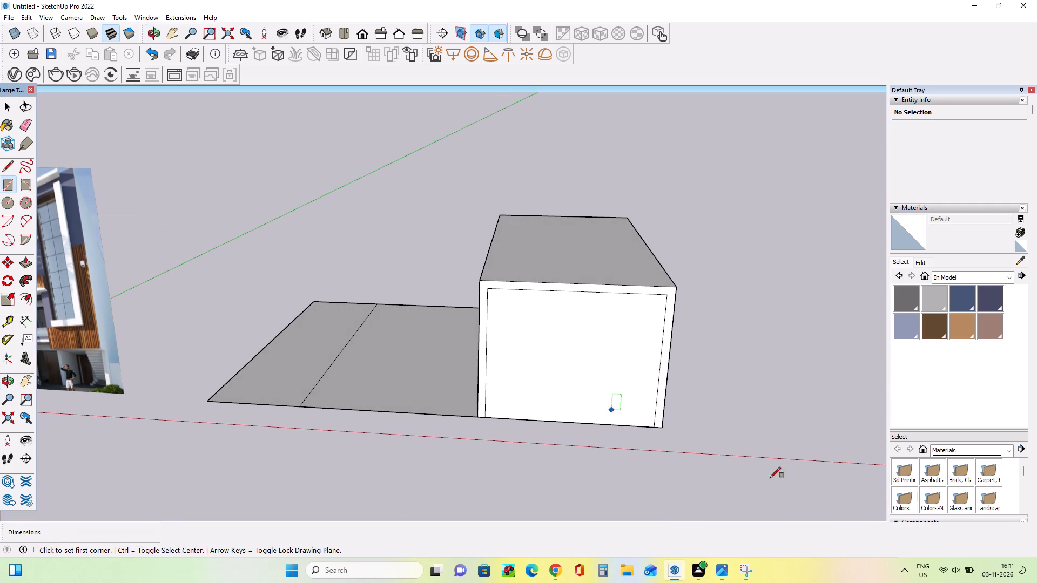
Push the front opening's inner face about 10' 10 5/8" back into the block.
click(28, 269)
drag(564, 352, 551, 302)
Draw a rectangle about 11' 1" by 10' 11" across the recess's open underside to form its floor.
middle_drag(520, 399, 533, 241)
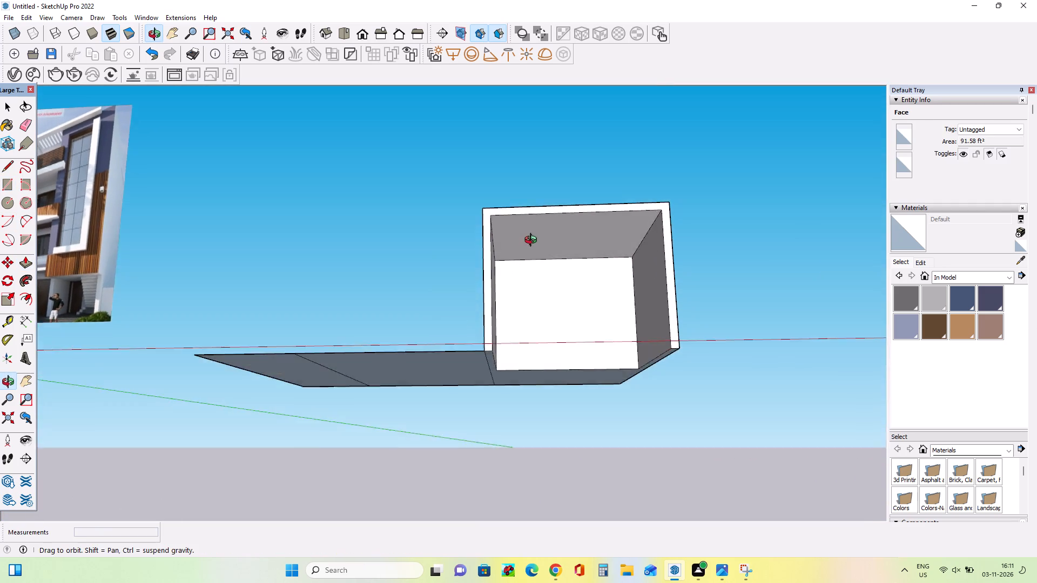
middle_drag(533, 241, 533, 229)
middle_drag(505, 273, 479, 309)
middle_drag(509, 369, 529, 223)
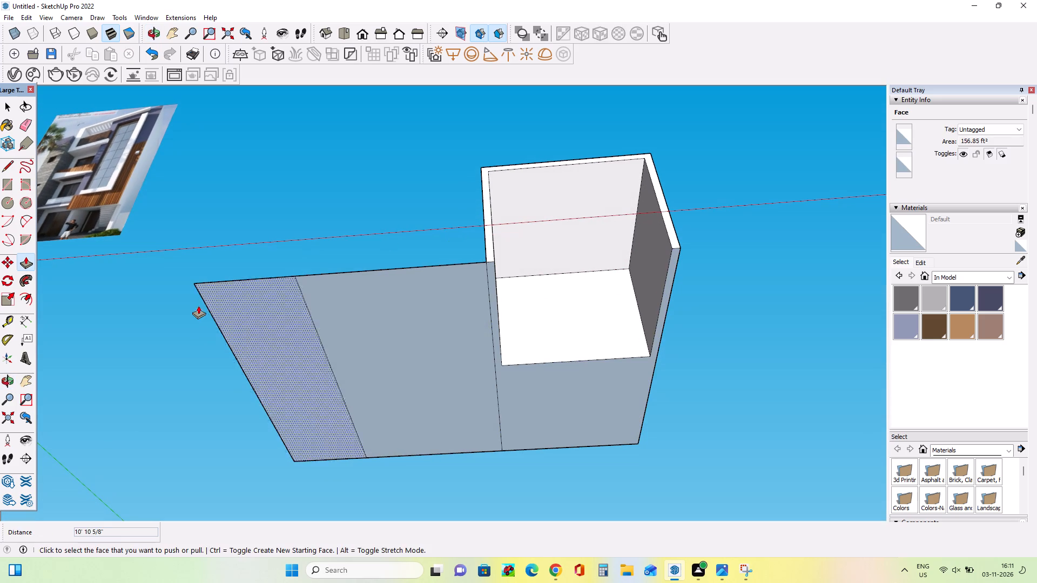
click(4, 185)
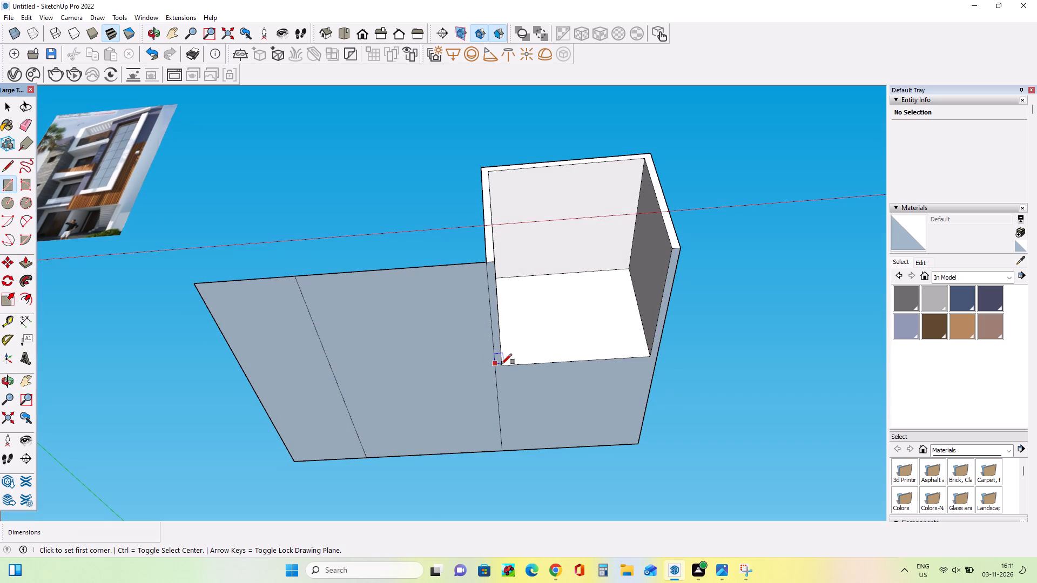
click(503, 367)
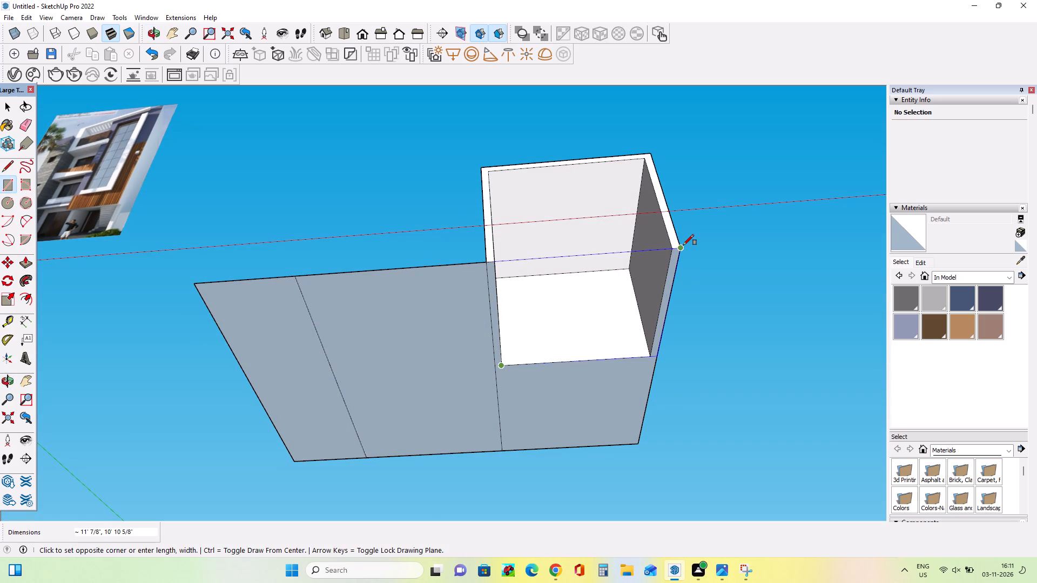
click(683, 245)
Delete the face closing the front of the block's opening.
middle_drag(551, 311, 567, 509)
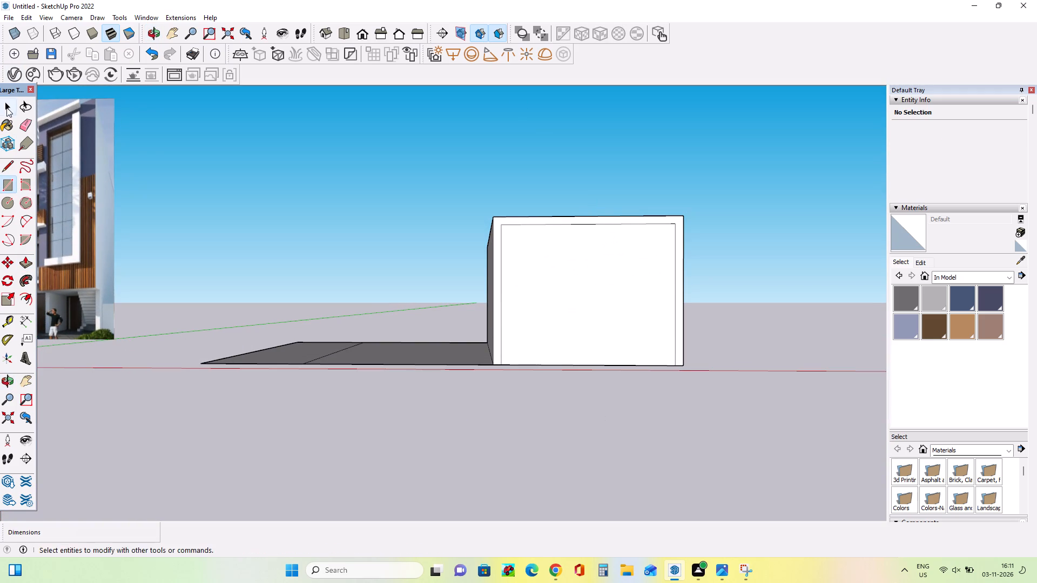
click(6, 107)
click(573, 317)
right_click(641, 422)
key(Delete)
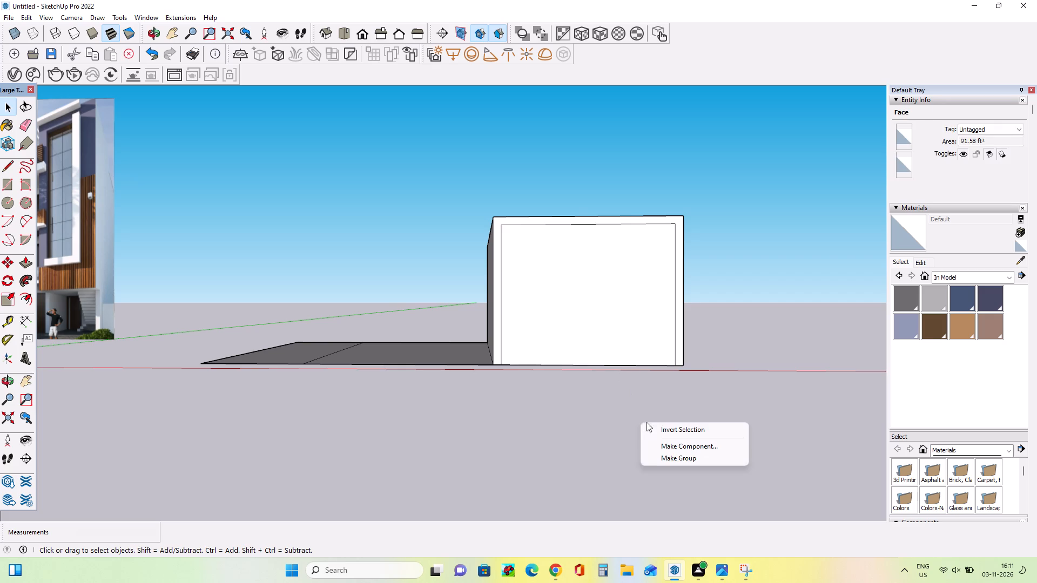
click(664, 379)
click(614, 317)
key(Delete)
Push/Pull both inner side walls of the opening inward, the one away from the image about 4 5/8", and move that one back 2".
middle_drag(624, 331, 627, 343)
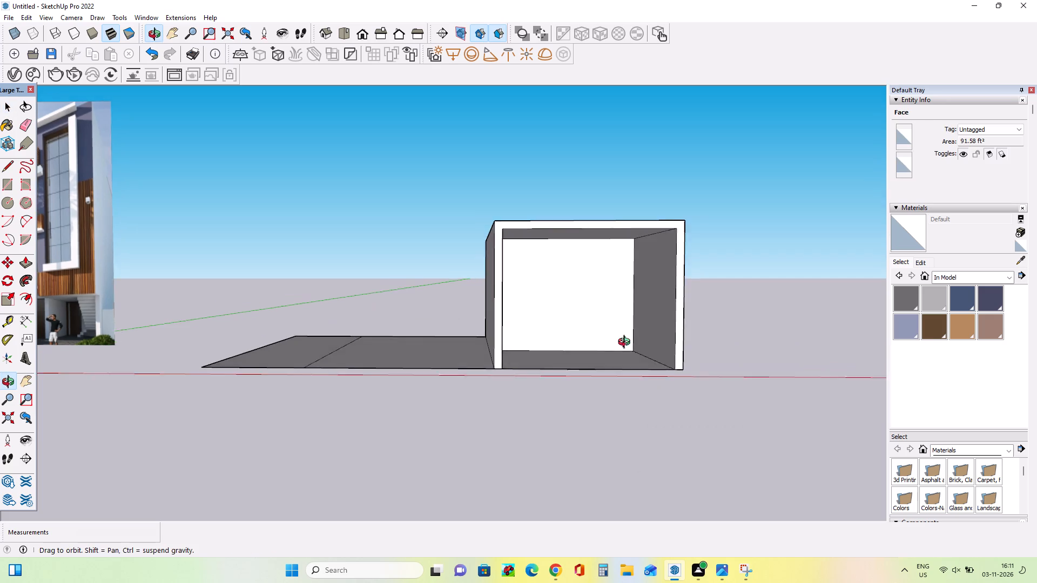
middle_drag(627, 343, 553, 403)
scroll(487, 383, up, 4)
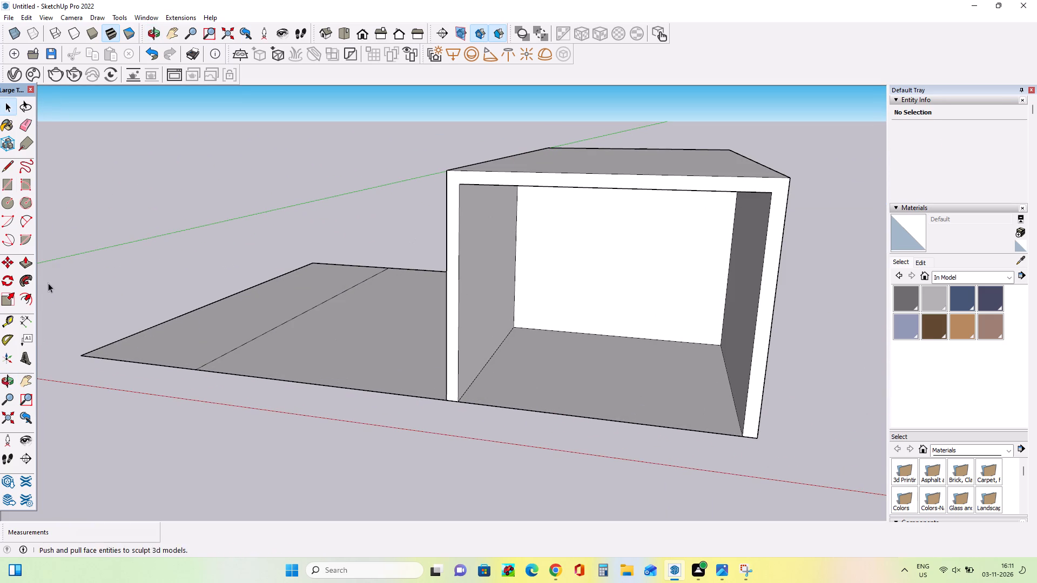
click(32, 259)
drag(470, 331, 477, 333)
middle_drag(615, 365, 683, 361)
drag(760, 351, 751, 358)
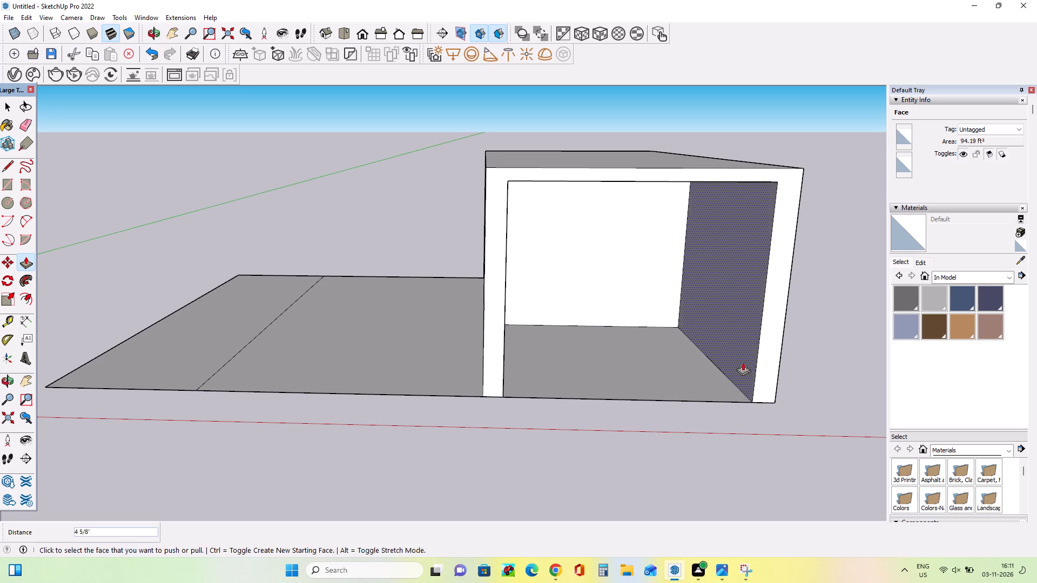
middle_drag(578, 370, 466, 367)
middle_drag(634, 344, 711, 341)
click(717, 344)
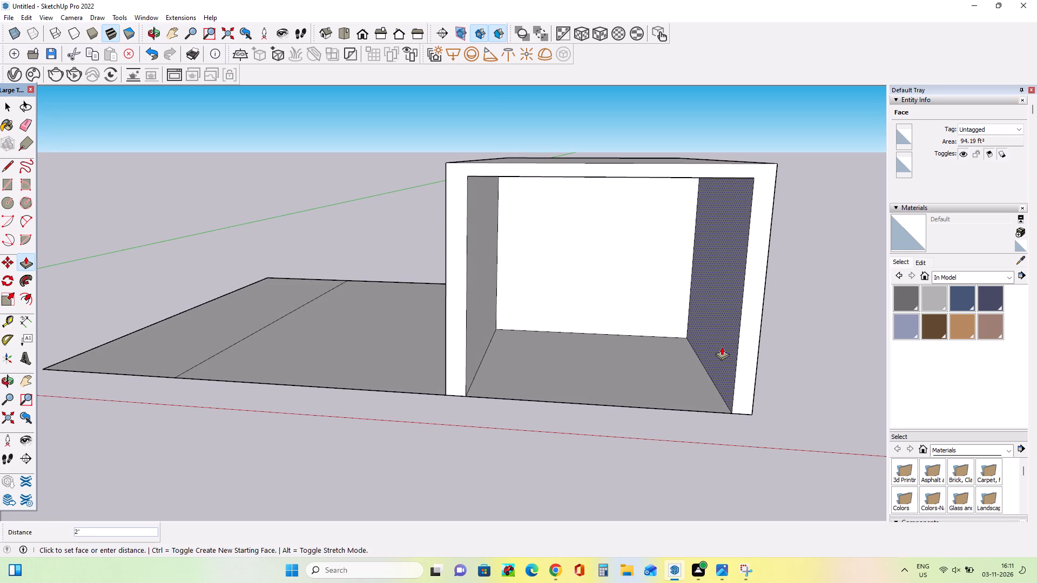
Pull the opening's ceiling down about 3 13/16" to thicken the slab above it.
middle_drag(518, 302, 528, 291)
scroll(483, 282, down, 3)
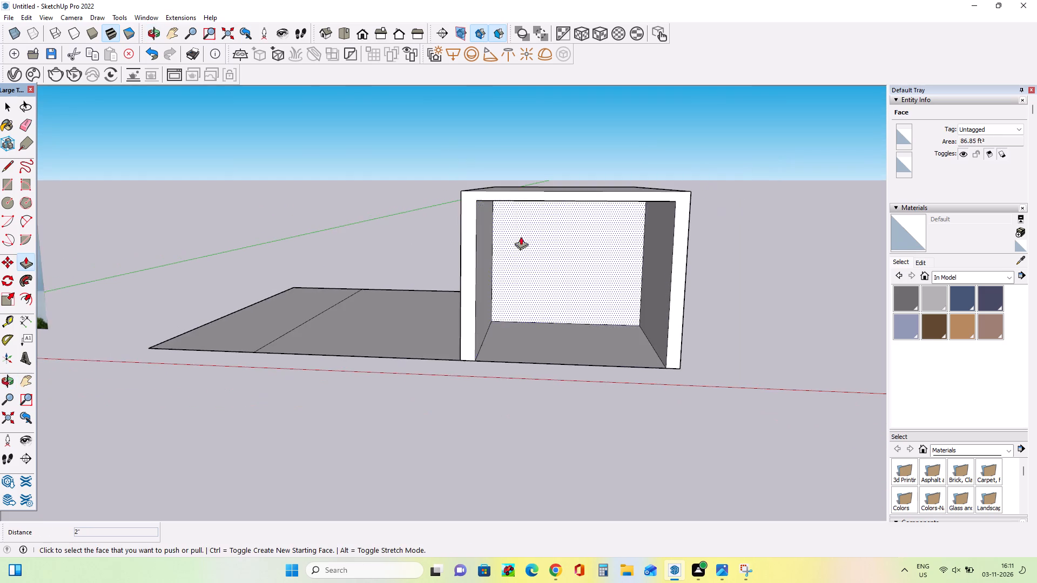
middle_drag(522, 233, 536, 168)
drag(540, 179, 541, 184)
middle_drag(539, 191, 528, 261)
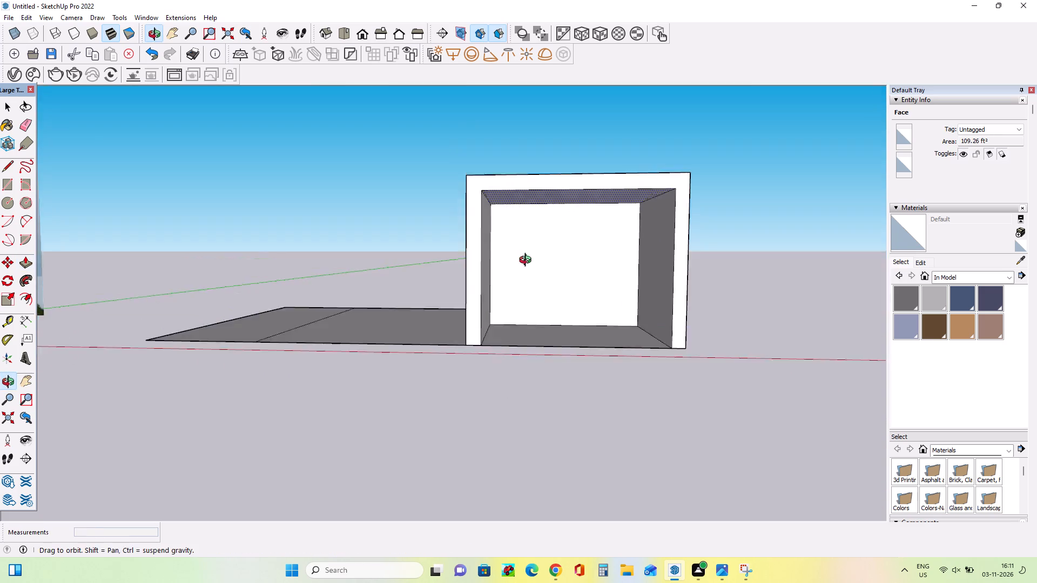
middle_drag(528, 261, 484, 274)
Examine the reference image's facade beside the hollow ground-floor block.
scroll(309, 257, down, 3)
scroll(436, 245, down, 4)
middle_drag(536, 255, 676, 262)
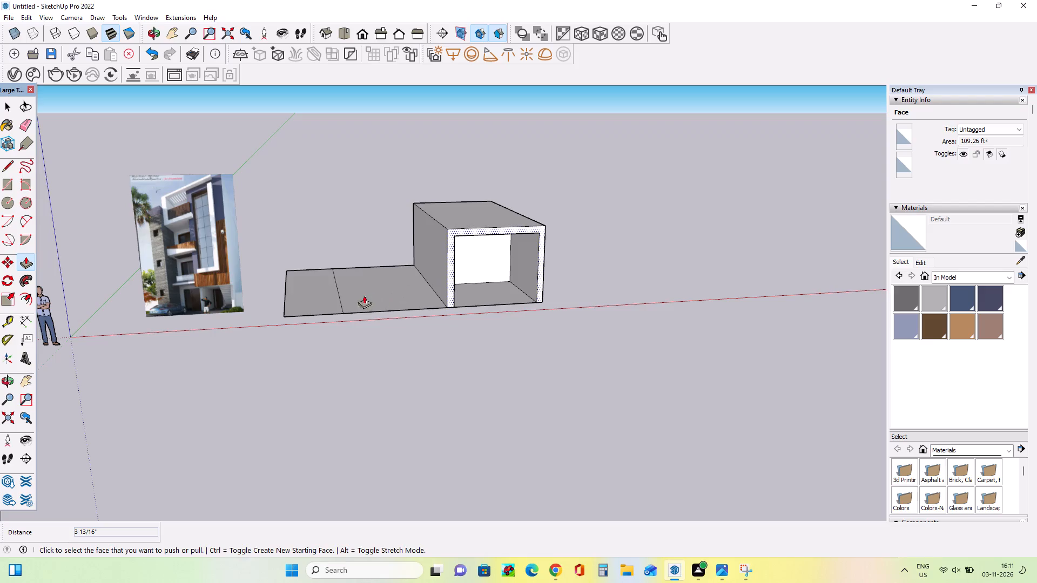
scroll(190, 284, up, 3)
middle_drag(252, 314, 266, 324)
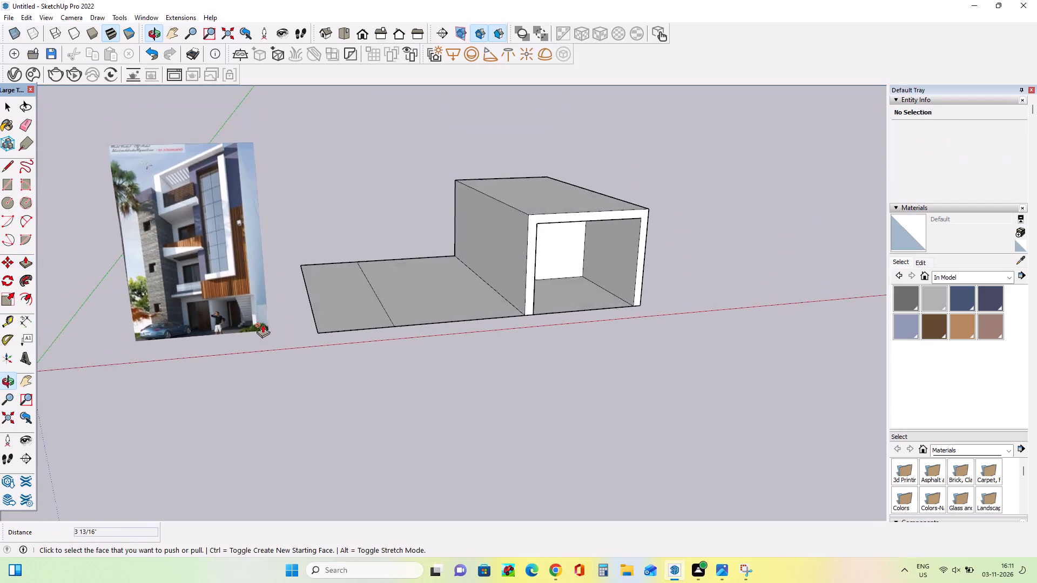
scroll(219, 289, up, 4)
middle_drag(218, 289, 194, 302)
middle_drag(647, 225, 623, 263)
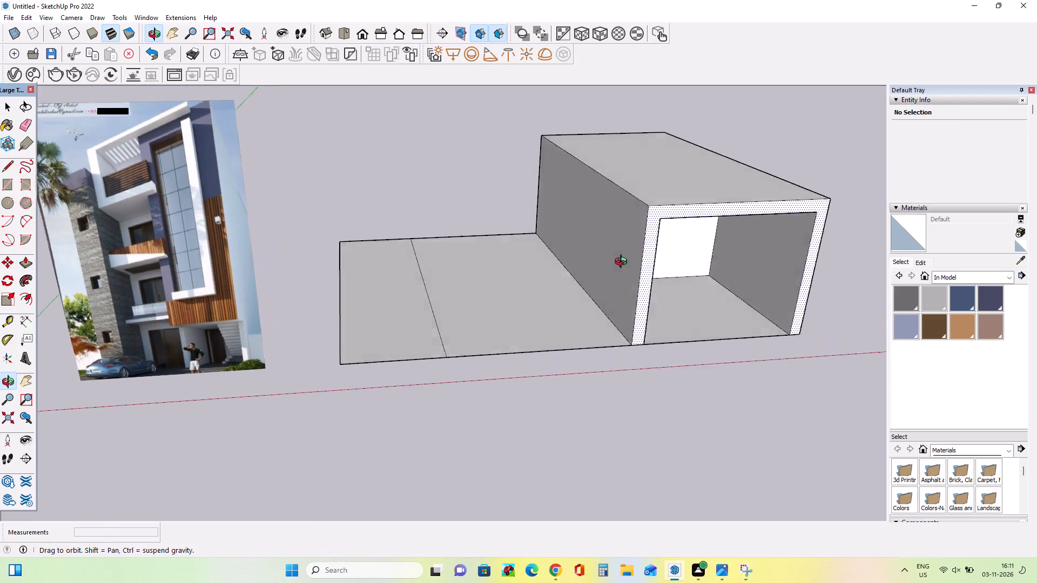
middle_drag(623, 263, 608, 244)
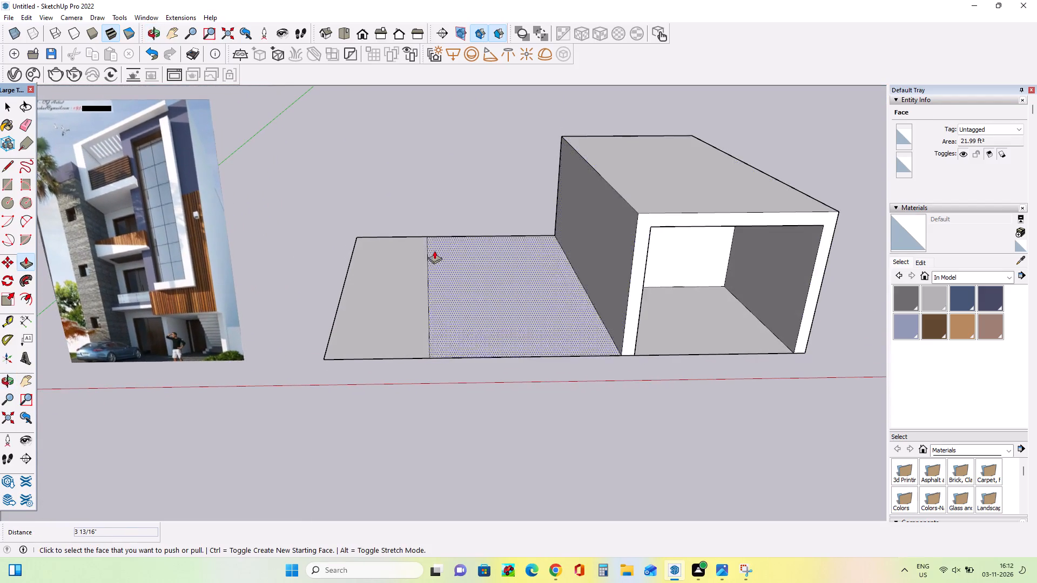
Pull the block's top face up about 14' 8" and another 3' 10" to form the tall vertical tower.
scroll(434, 250, down, 3)
drag(635, 209, 622, 107)
scroll(622, 107, down, 7)
drag(622, 107, 622, 85)
scroll(347, 278, down, 4)
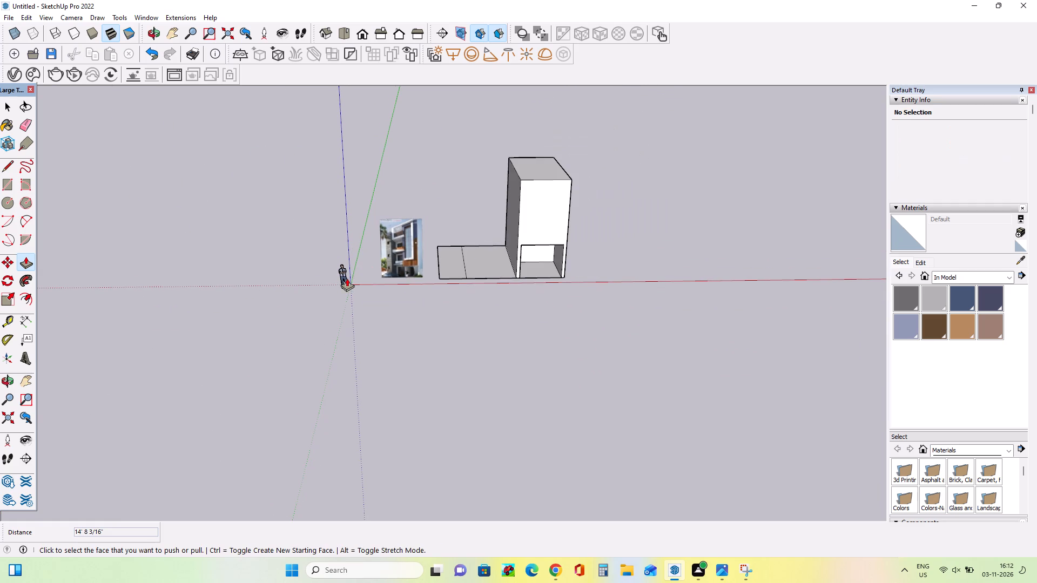
scroll(584, 143, up, 6)
drag(520, 180, 520, 155)
Examine the tower's proportions and the ground-floor part of the reference image.
middle_drag(491, 260, 504, 189)
scroll(500, 202, up, 2)
middle_drag(502, 205, 494, 209)
scroll(506, 286, up, 3)
scroll(507, 287, down, 4)
middle_drag(508, 287, 508, 300)
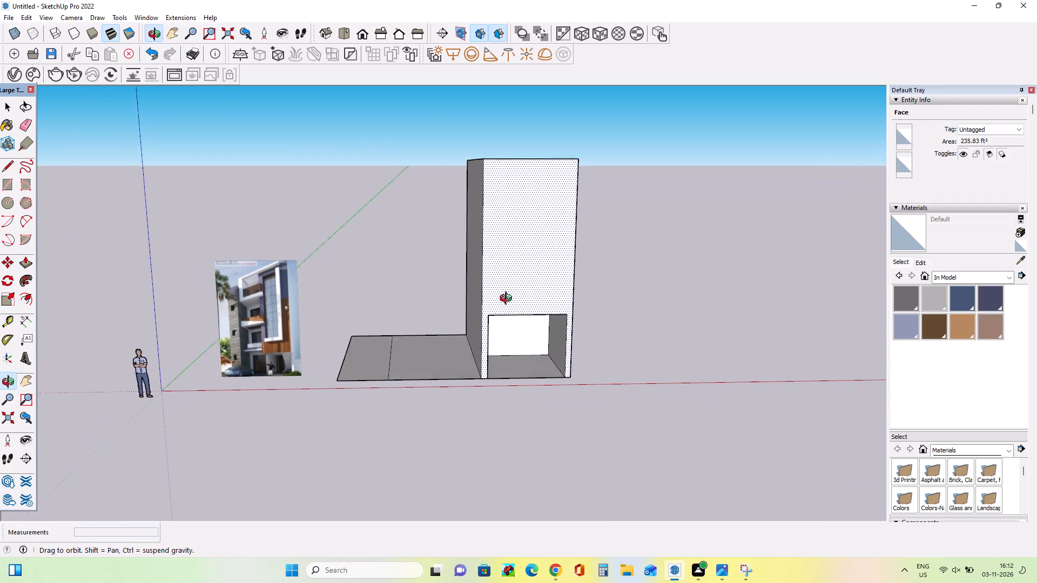
middle_drag(508, 300, 508, 313)
middle_drag(461, 347, 467, 365)
scroll(302, 404, up, 6)
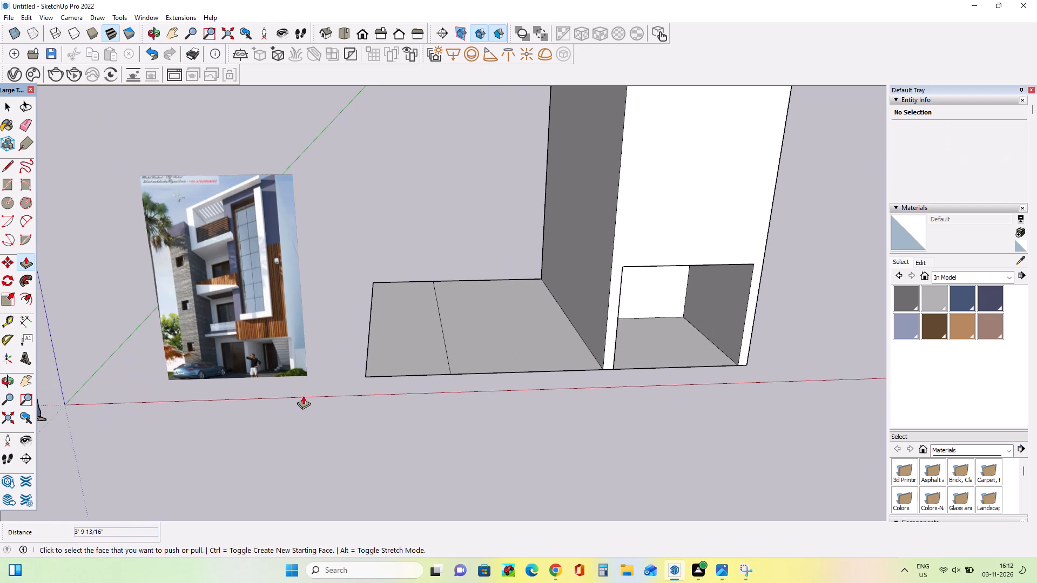
middle_drag(305, 394, 312, 394)
middle_drag(555, 345, 556, 360)
middle_drag(556, 360, 559, 340)
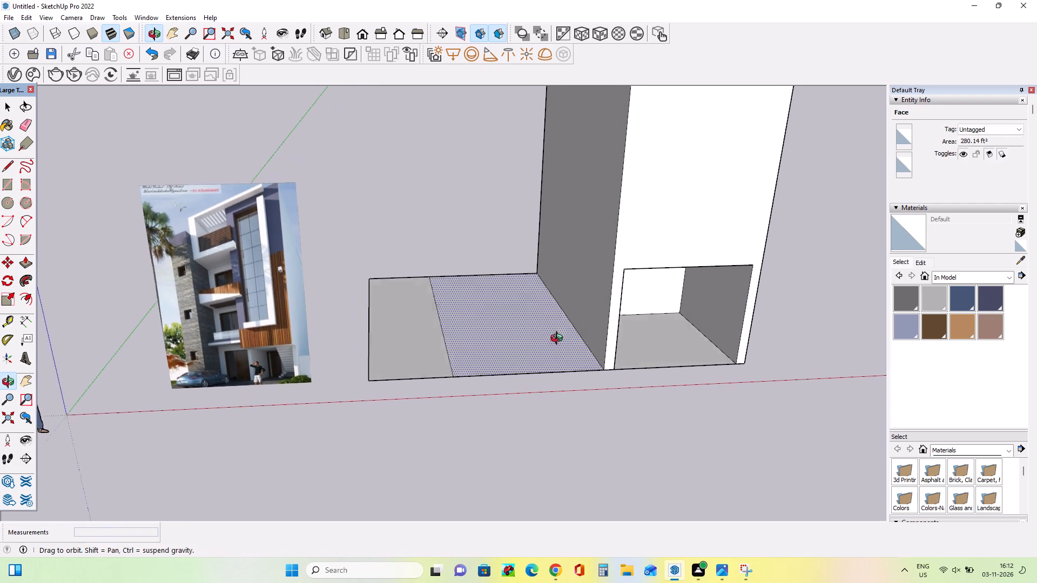
middle_drag(559, 340, 564, 326)
scroll(252, 351, up, 12)
middle_drag(238, 354, 245, 332)
scroll(199, 331, down, 12)
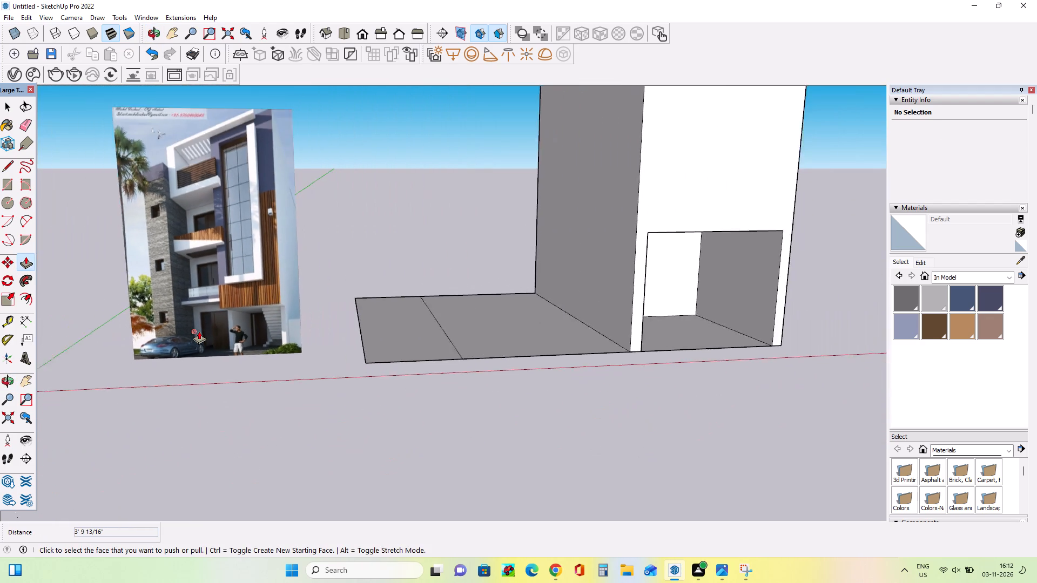
scroll(199, 331, down, 5)
Pull the ground rectangle adjoining the tower up about 8' 4", level with the top of the tower's opening.
middle_drag(520, 331, 497, 378)
middle_click(456, 336)
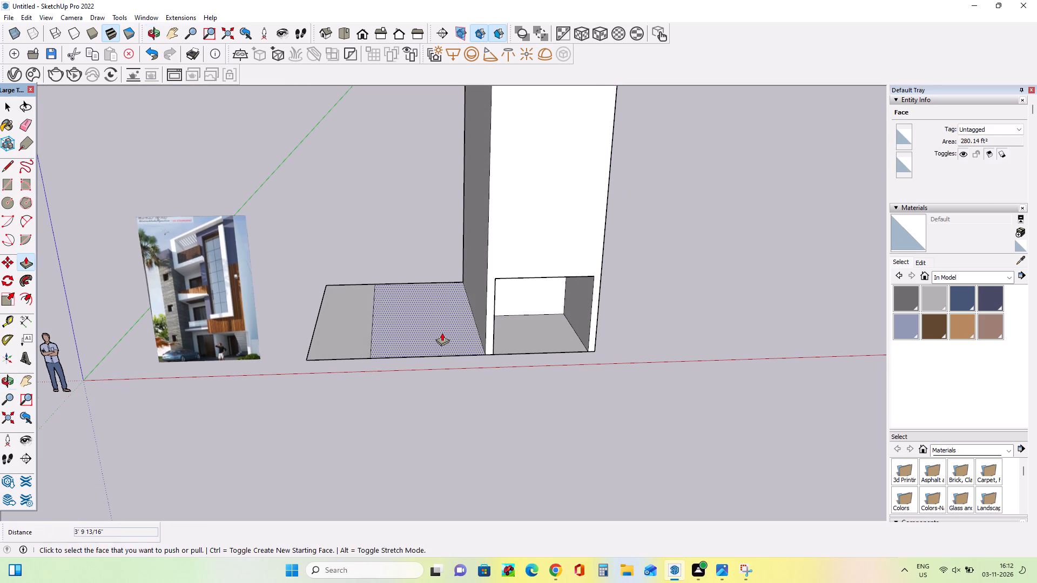
drag(427, 333, 500, 268)
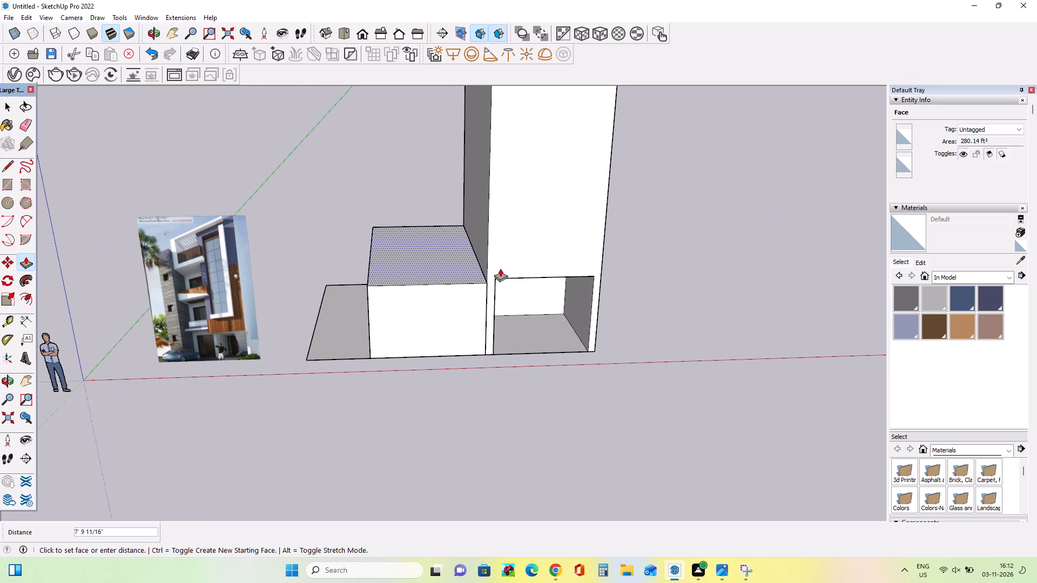
drag(500, 268, 499, 279)
Draw a rectangle about 7' 11" by 6' 9" on the low block's front face, standing on its bottom edge.
middle_drag(481, 295, 494, 254)
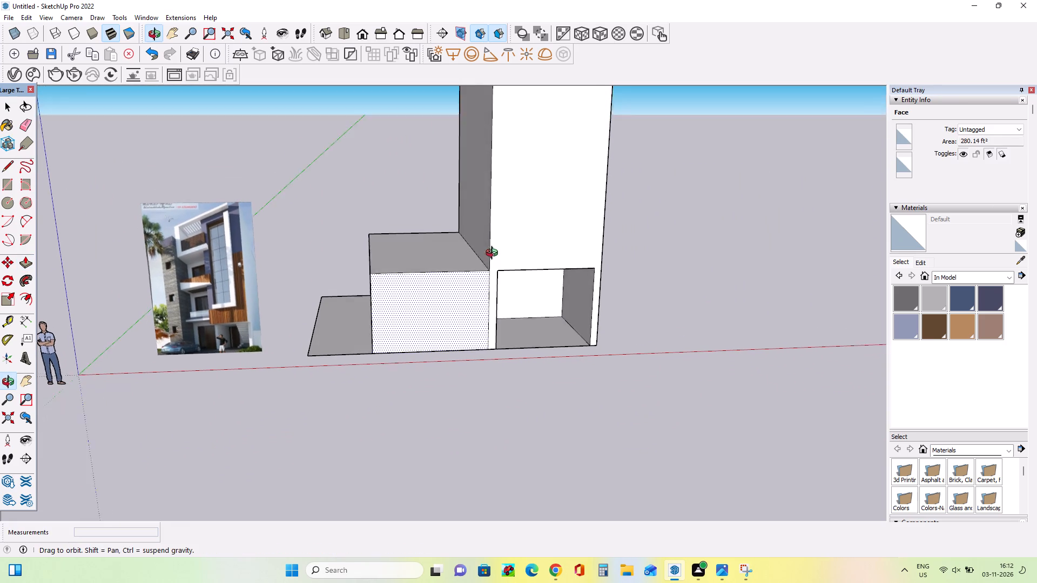
middle_drag(494, 254, 506, 220)
scroll(391, 280, up, 3)
middle_click(391, 288)
scroll(424, 313, down, 2)
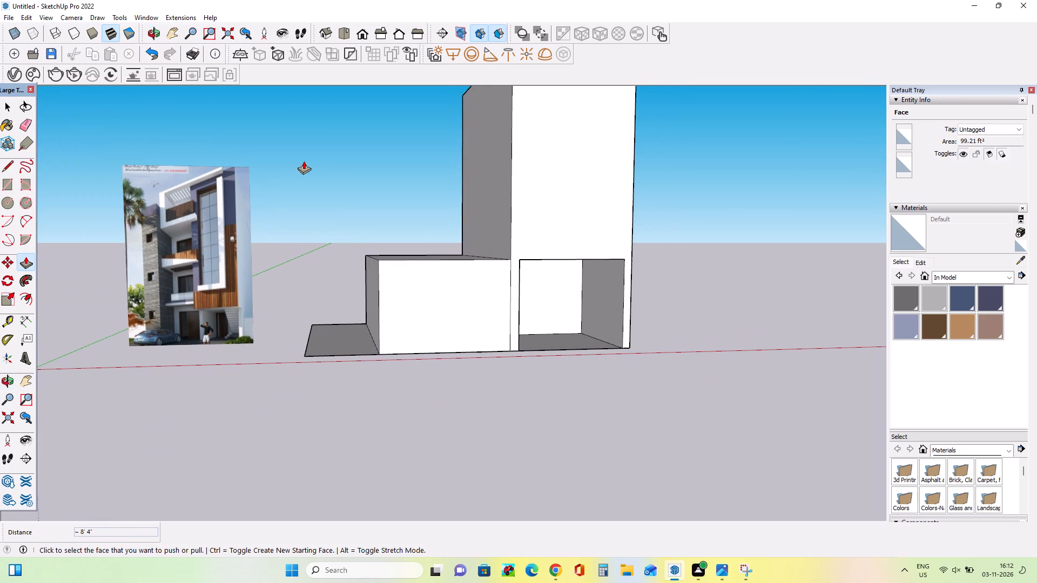
click(6, 187)
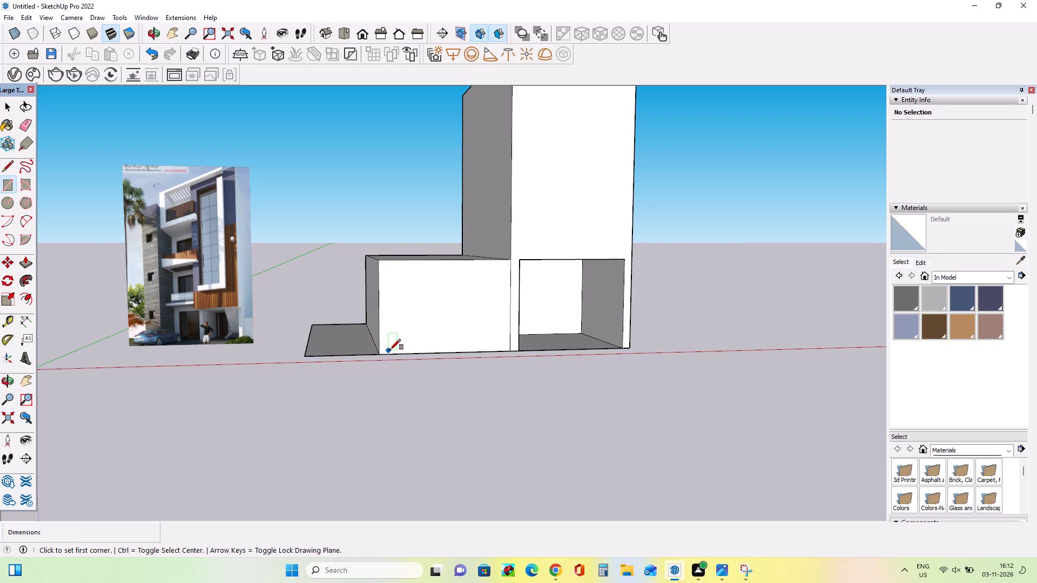
middle_drag(421, 353, 390, 403)
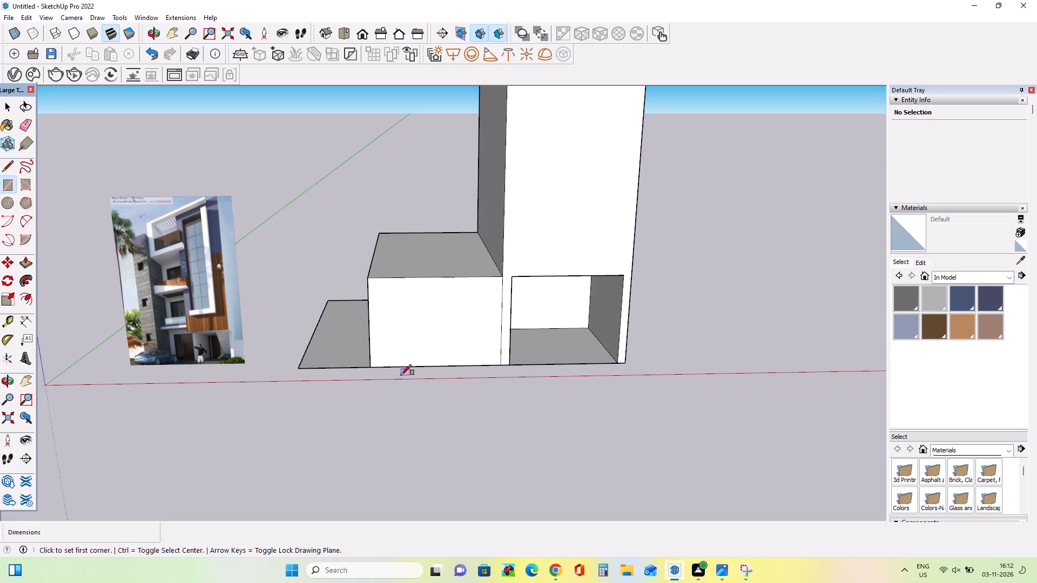
scroll(401, 375, up, 2)
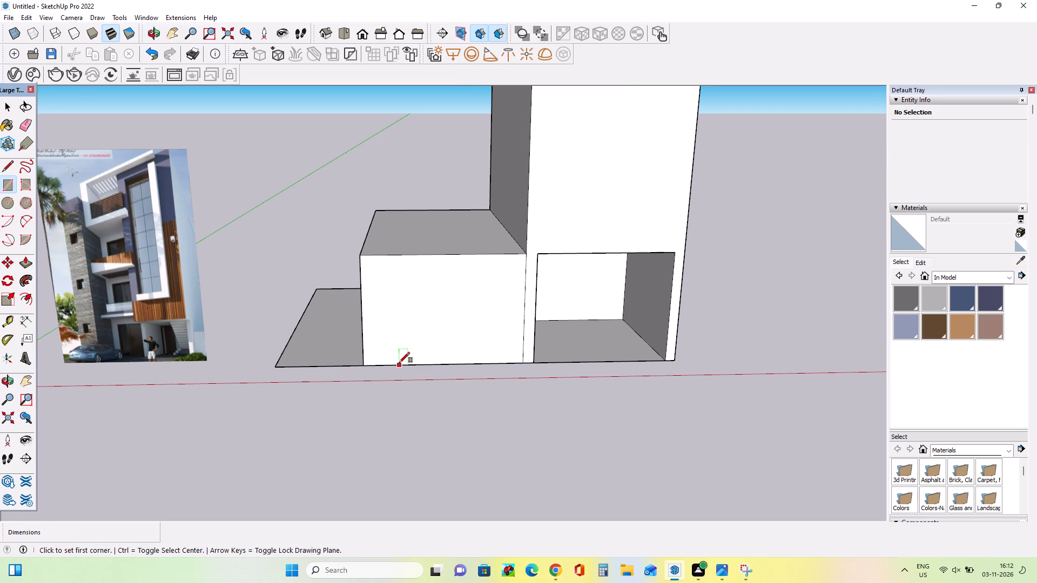
click(405, 364)
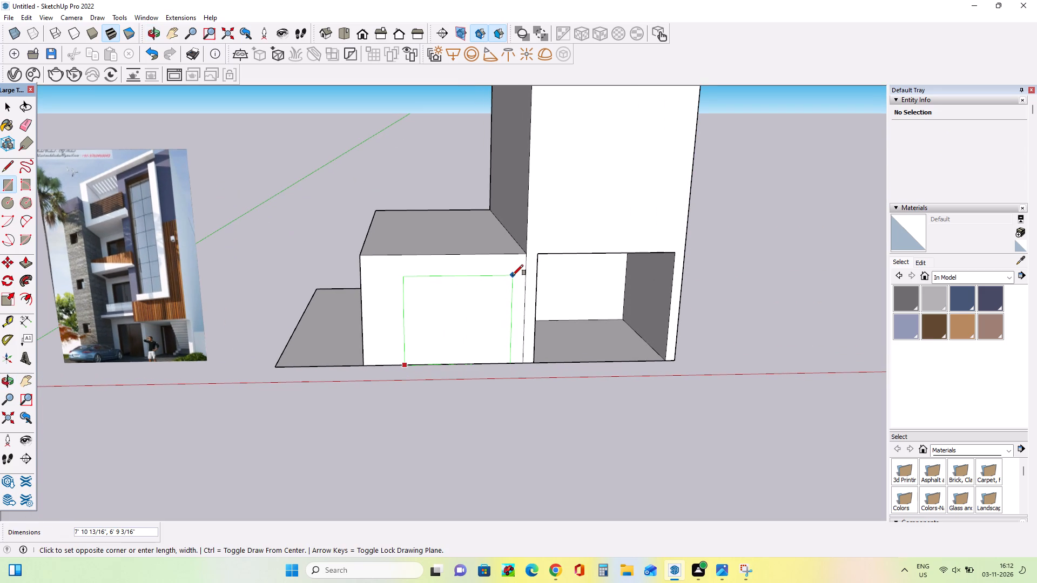
click(513, 275)
Push the new rectangle on the low block's front about 11 1/2" inward as a recess.
middle_drag(489, 308, 491, 322)
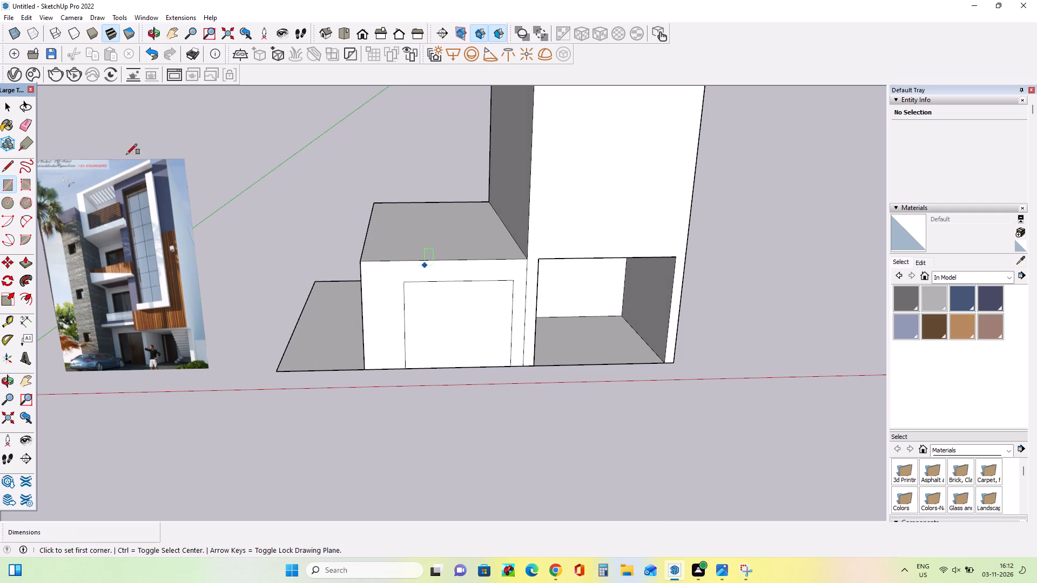
middle_drag(403, 233, 406, 244)
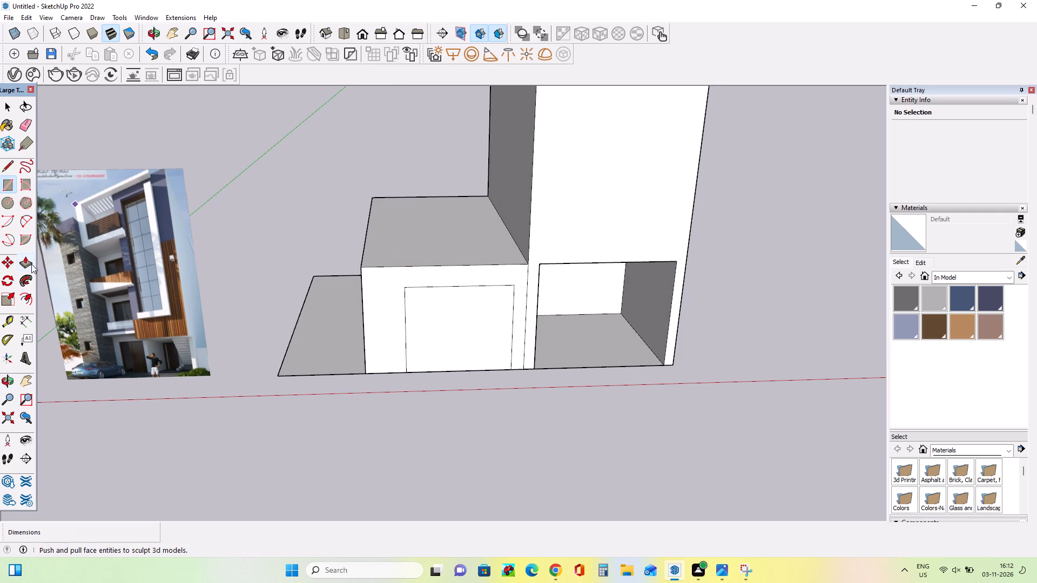
click(30, 263)
drag(419, 322, 419, 317)
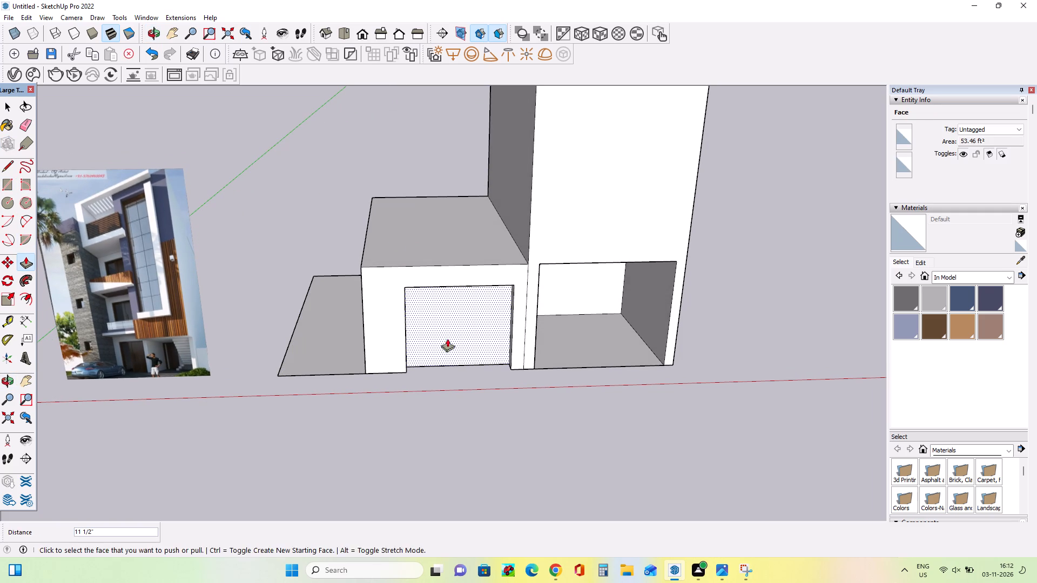
Compare the recessed low block and the tower with the ground floor in the reference image.
middle_drag(469, 350, 497, 289)
scroll(497, 289, down, 2)
middle_drag(498, 290, 499, 321)
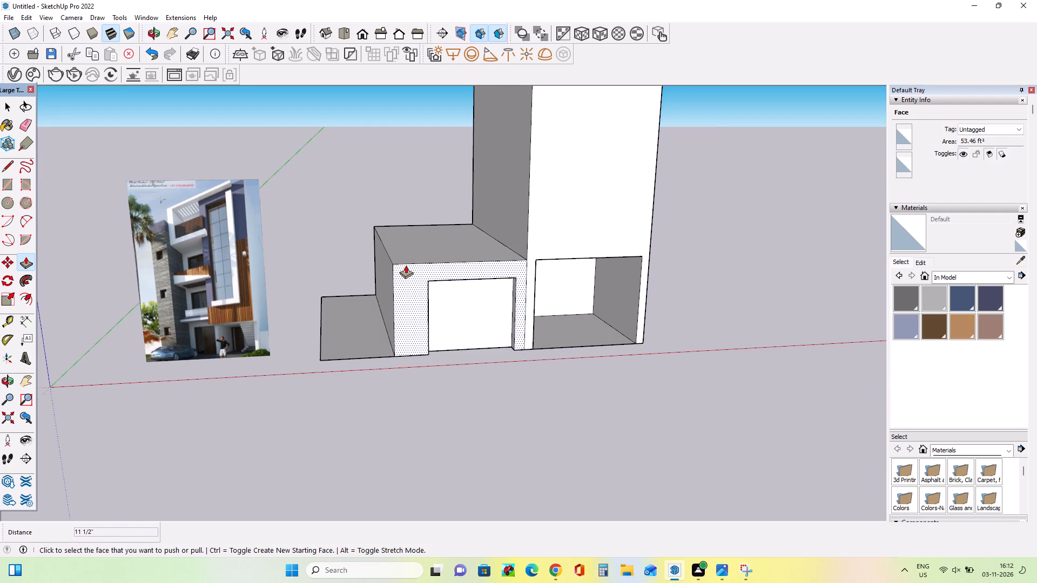
scroll(406, 265, up, 2)
middle_drag(420, 265, 424, 275)
middle_drag(135, 343, 183, 272)
scroll(417, 260, up, 2)
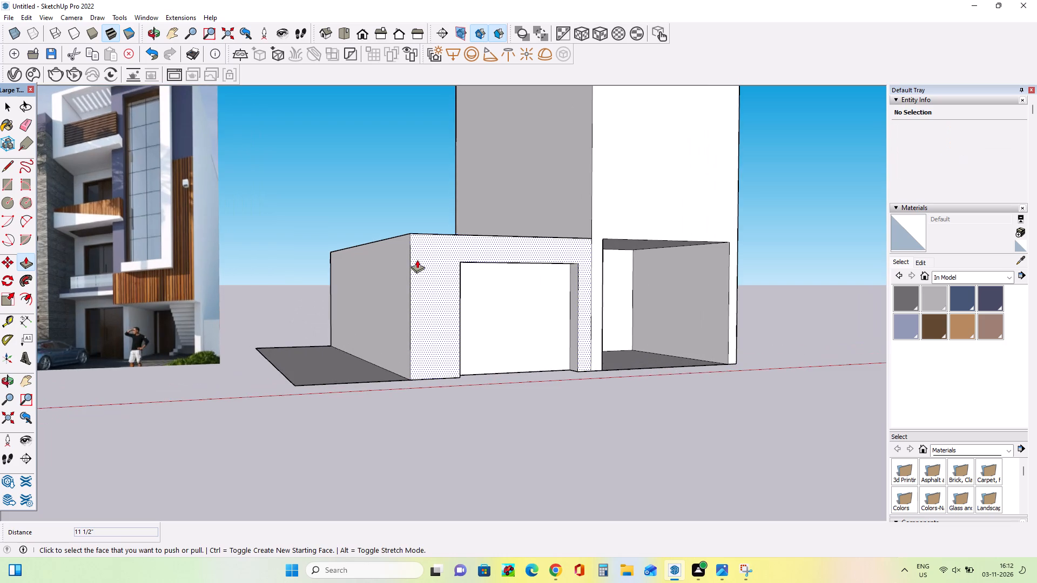
middle_drag(417, 260, 418, 266)
middle_drag(437, 229, 360, 334)
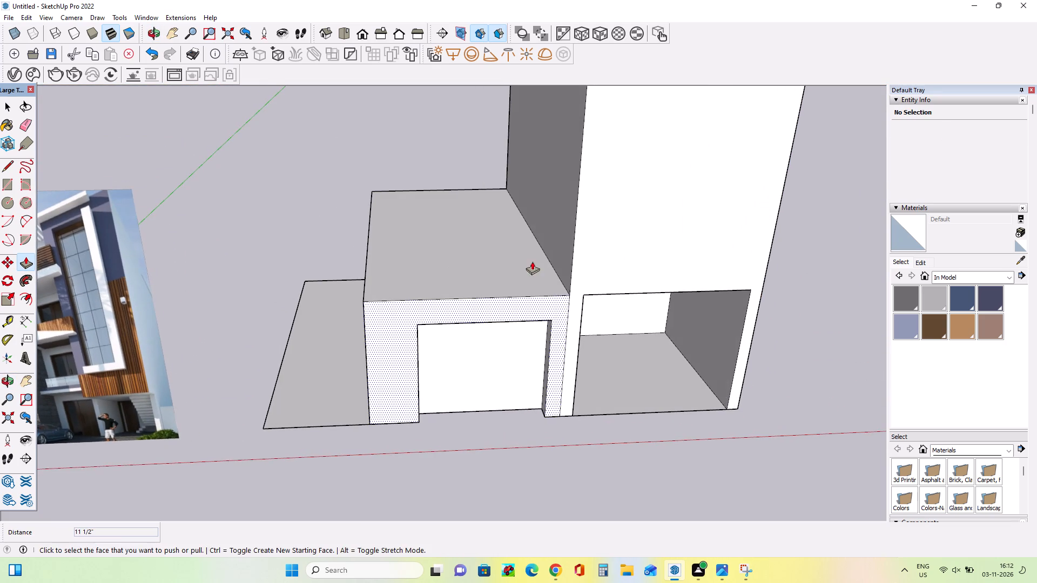
Draw a thin rectangle about 10" high on the tower's side wall, running along the low block's roof edge.
middle_drag(535, 266, 544, 287)
click(6, 182)
middle_drag(153, 212, 268, 286)
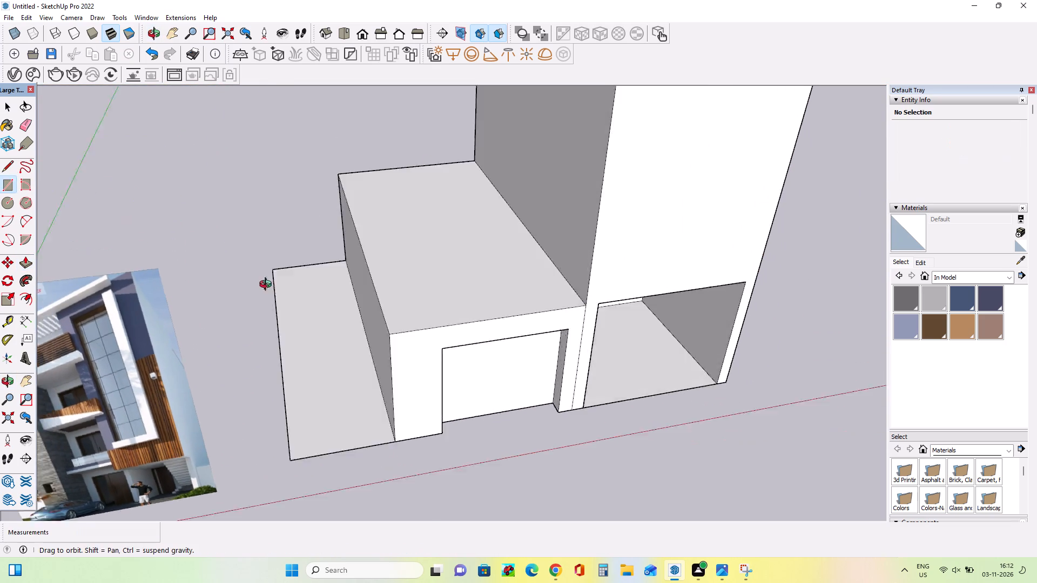
middle_drag(268, 286, 291, 297)
click(603, 289)
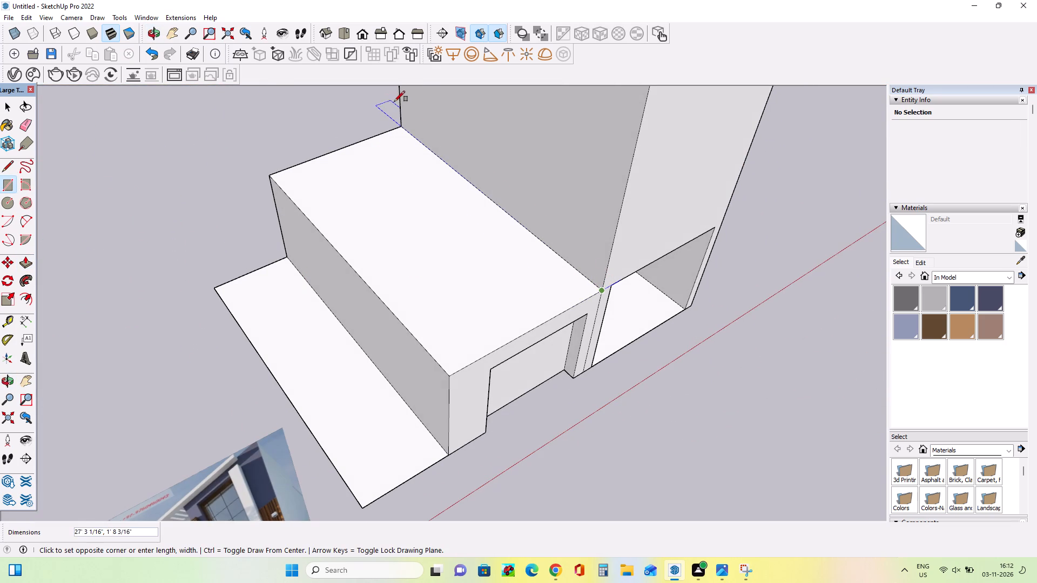
click(401, 114)
Pull the low block's roof face up about 10", level with the top of the thin rectangle.
middle_drag(430, 174, 401, 107)
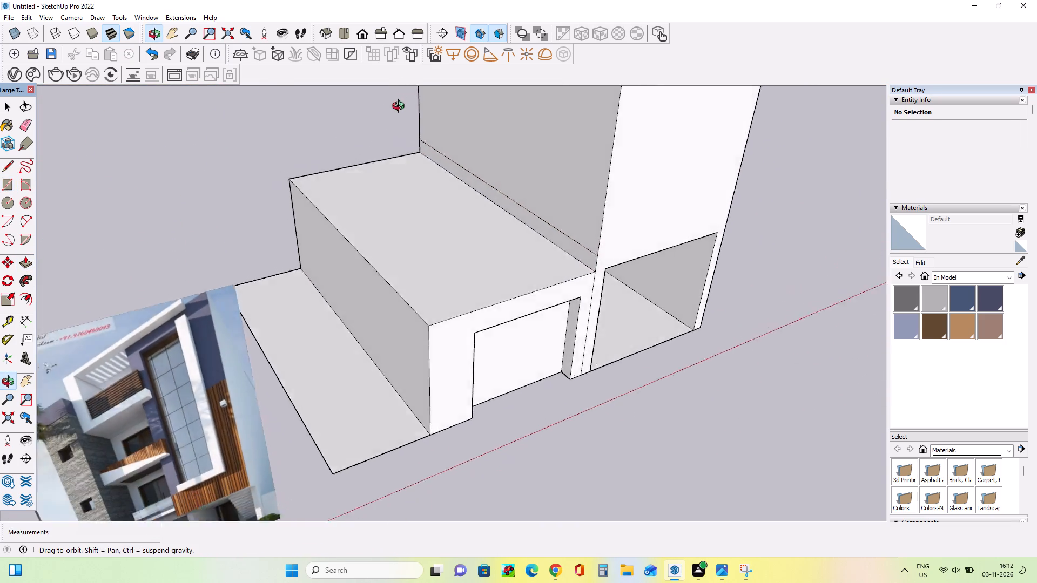
middle_drag(401, 107, 394, 100)
click(28, 259)
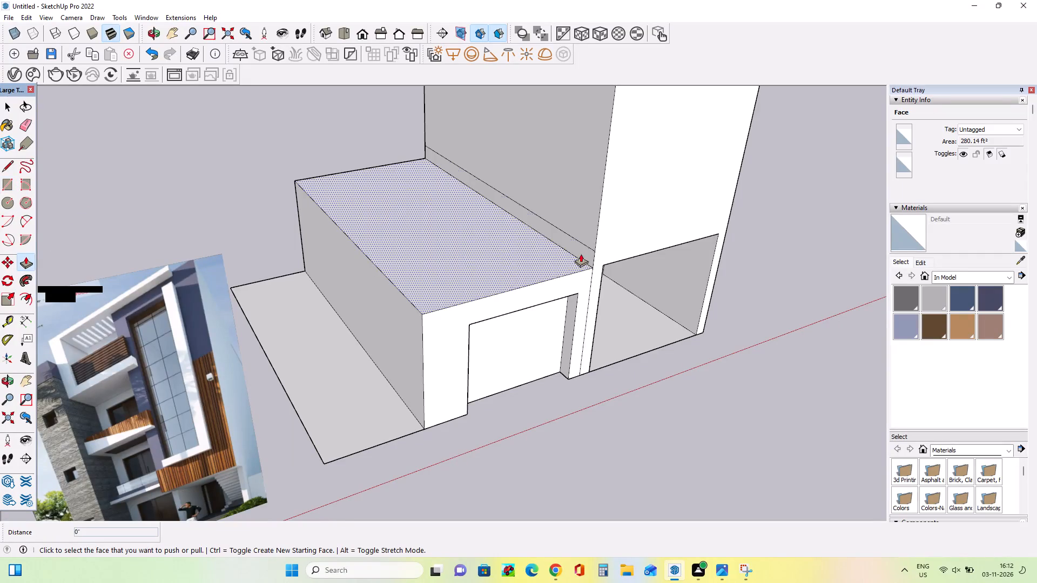
drag(581, 254, 406, 320)
drag(460, 274, 460, 279)
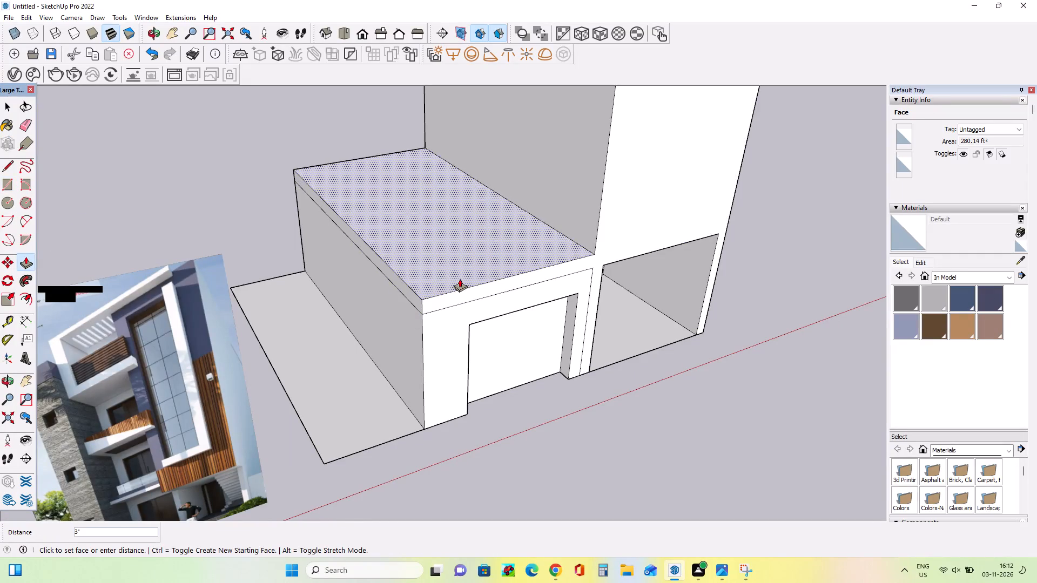
drag(460, 279, 460, 279)
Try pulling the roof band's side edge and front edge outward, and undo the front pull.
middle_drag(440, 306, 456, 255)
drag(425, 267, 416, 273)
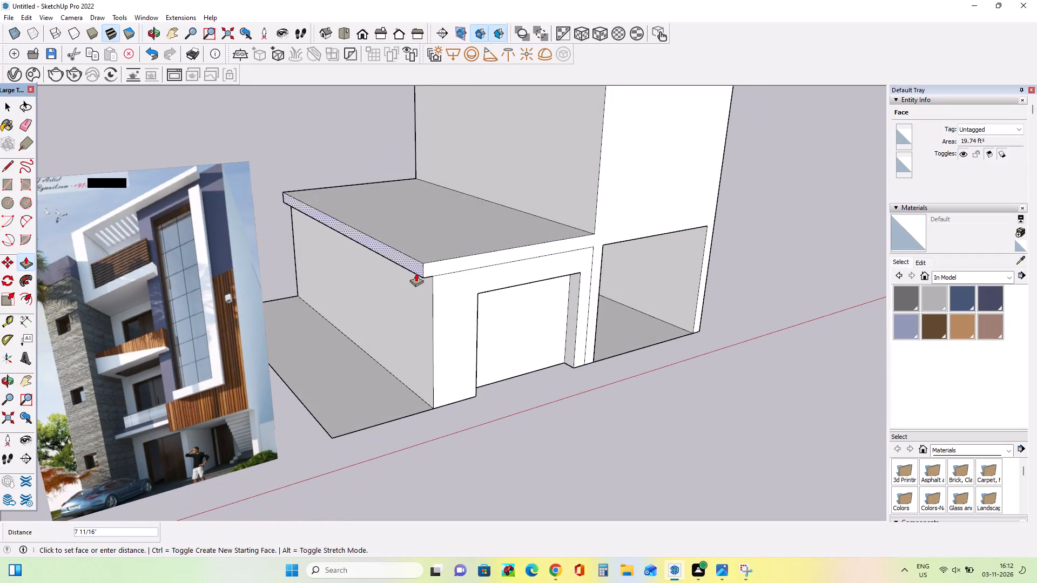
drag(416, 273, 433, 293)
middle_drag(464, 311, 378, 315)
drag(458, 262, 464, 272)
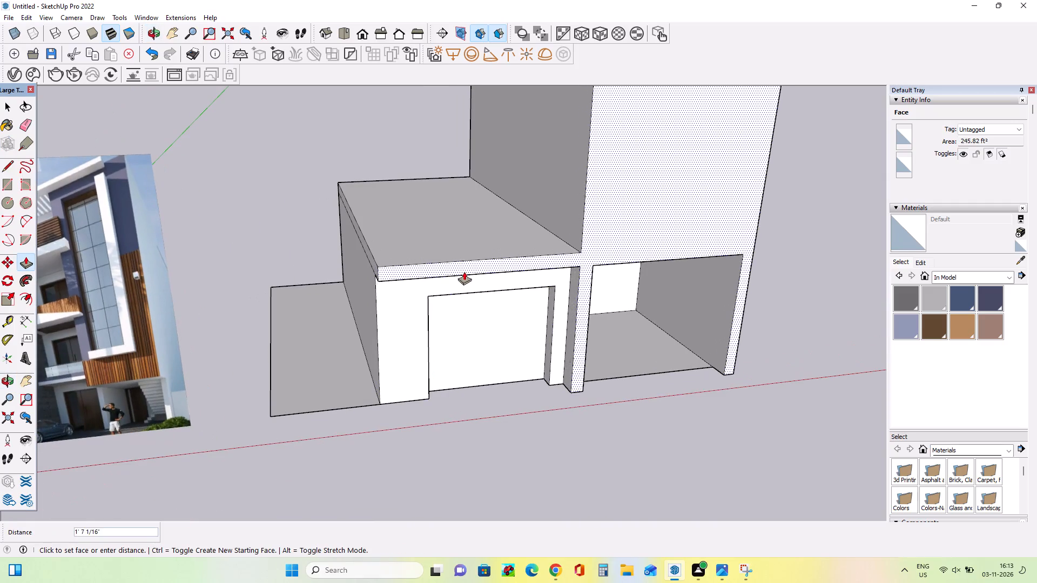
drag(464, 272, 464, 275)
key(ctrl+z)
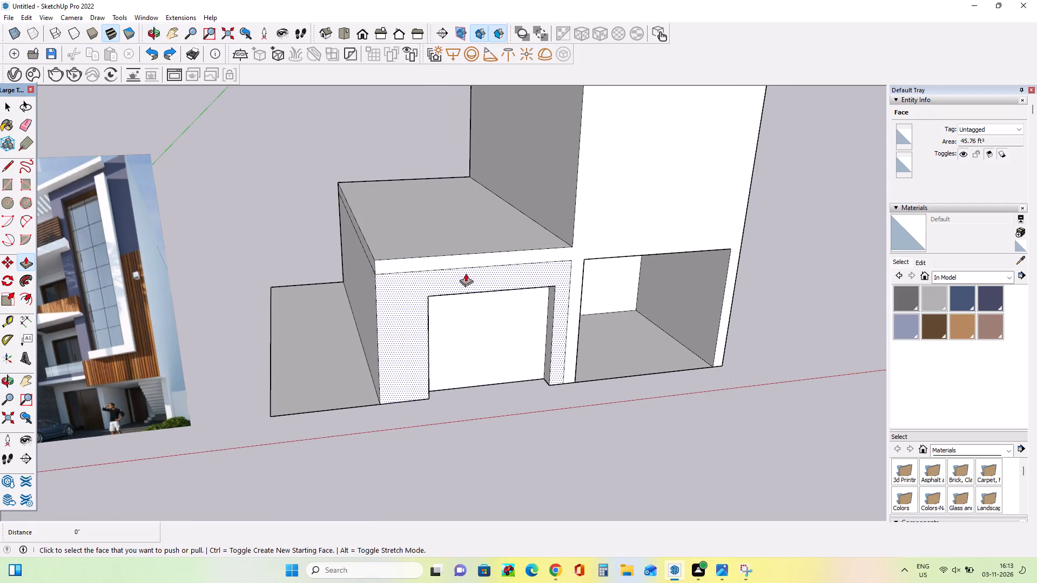
Draw a vertical line about 10" long where the roof band's front meets the tower, separating the two front faces.
middle_drag(469, 269, 453, 265)
click(1, 164)
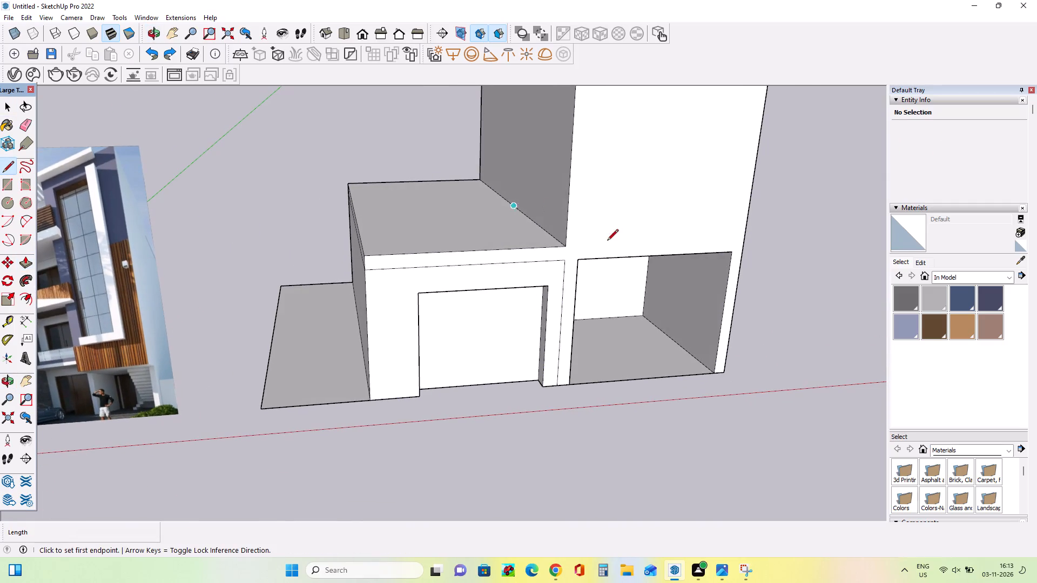
scroll(546, 275, up, 2)
click(568, 257)
click(568, 241)
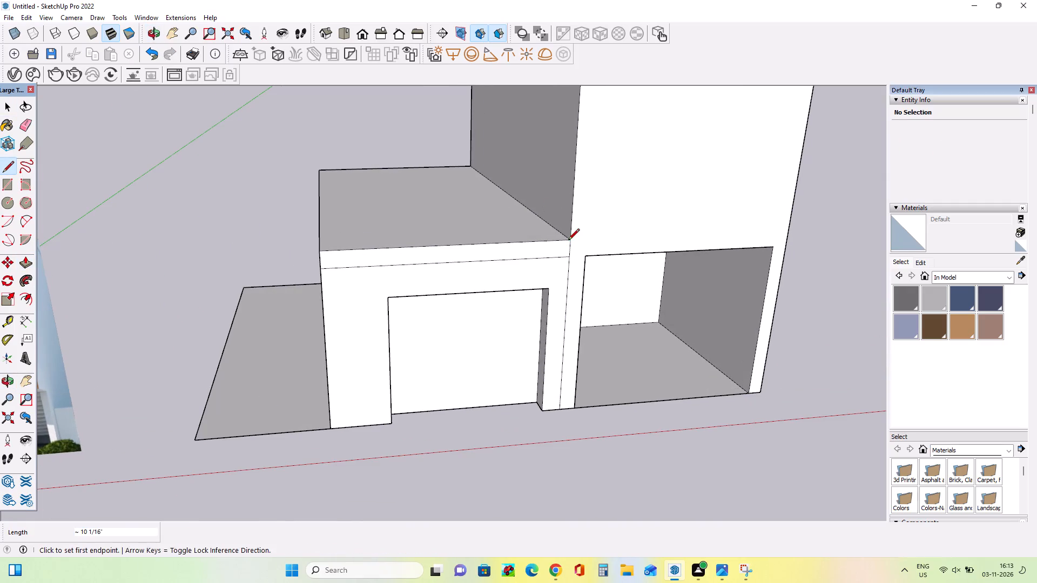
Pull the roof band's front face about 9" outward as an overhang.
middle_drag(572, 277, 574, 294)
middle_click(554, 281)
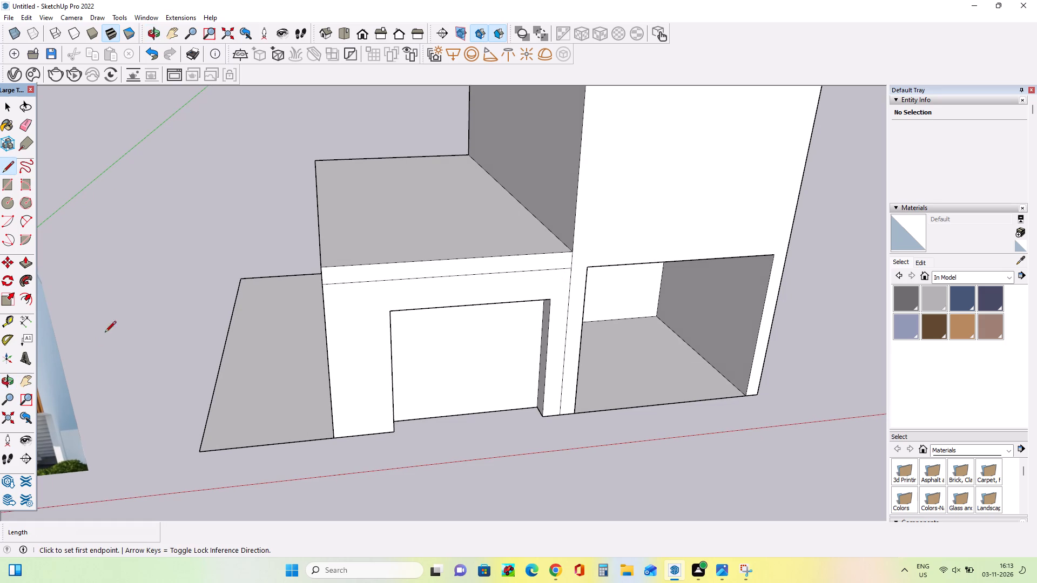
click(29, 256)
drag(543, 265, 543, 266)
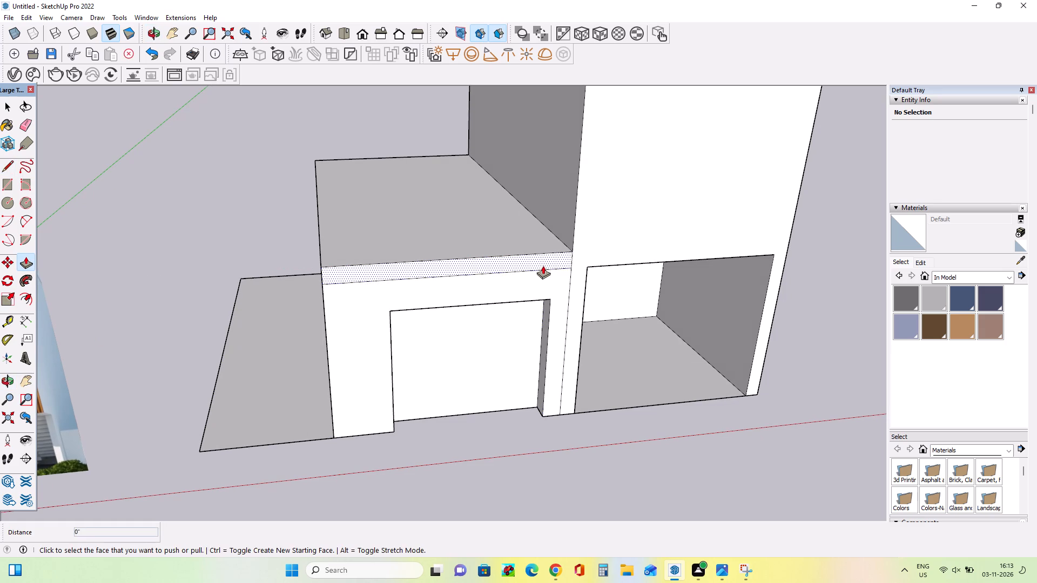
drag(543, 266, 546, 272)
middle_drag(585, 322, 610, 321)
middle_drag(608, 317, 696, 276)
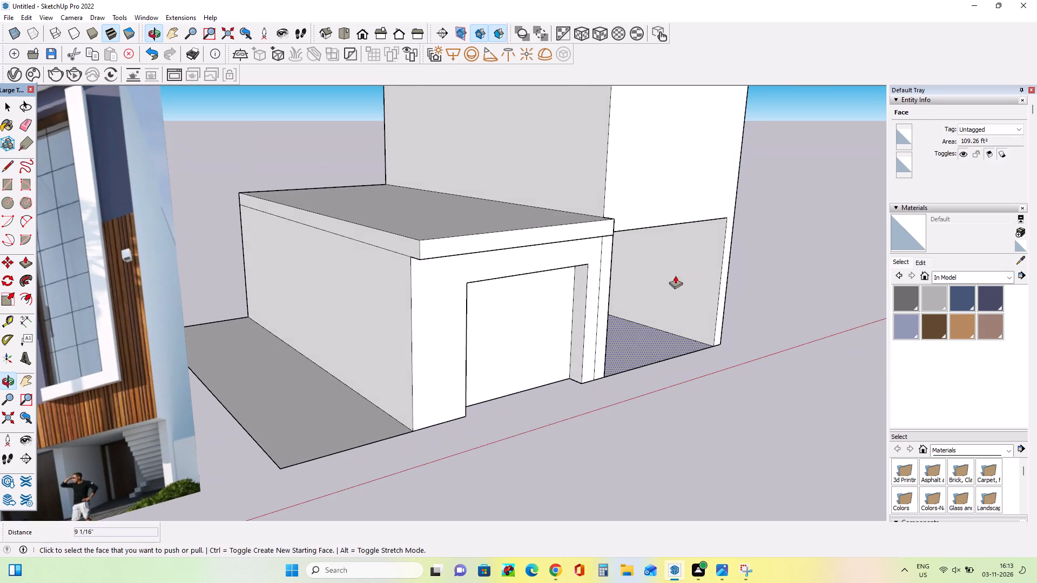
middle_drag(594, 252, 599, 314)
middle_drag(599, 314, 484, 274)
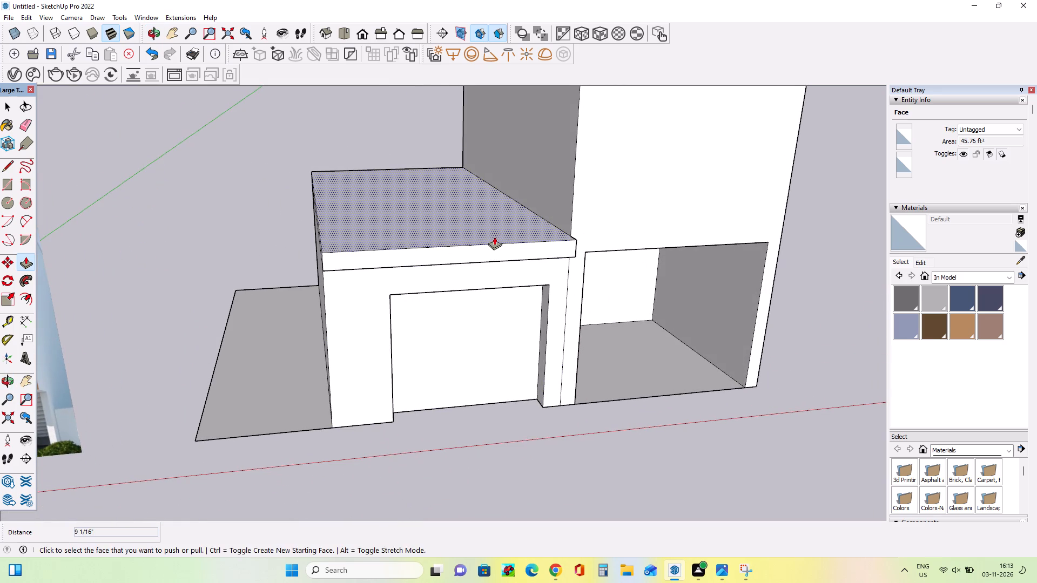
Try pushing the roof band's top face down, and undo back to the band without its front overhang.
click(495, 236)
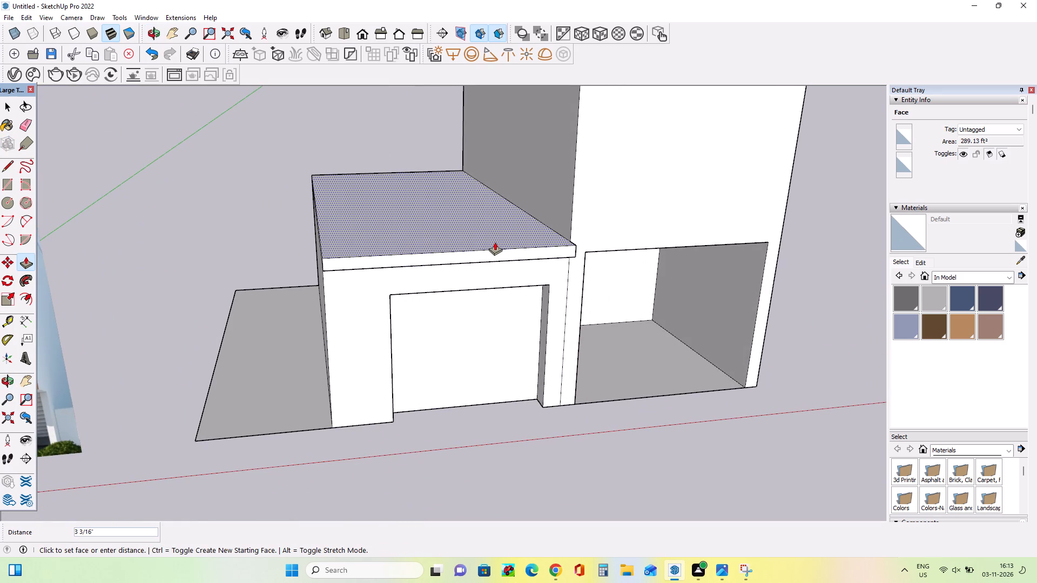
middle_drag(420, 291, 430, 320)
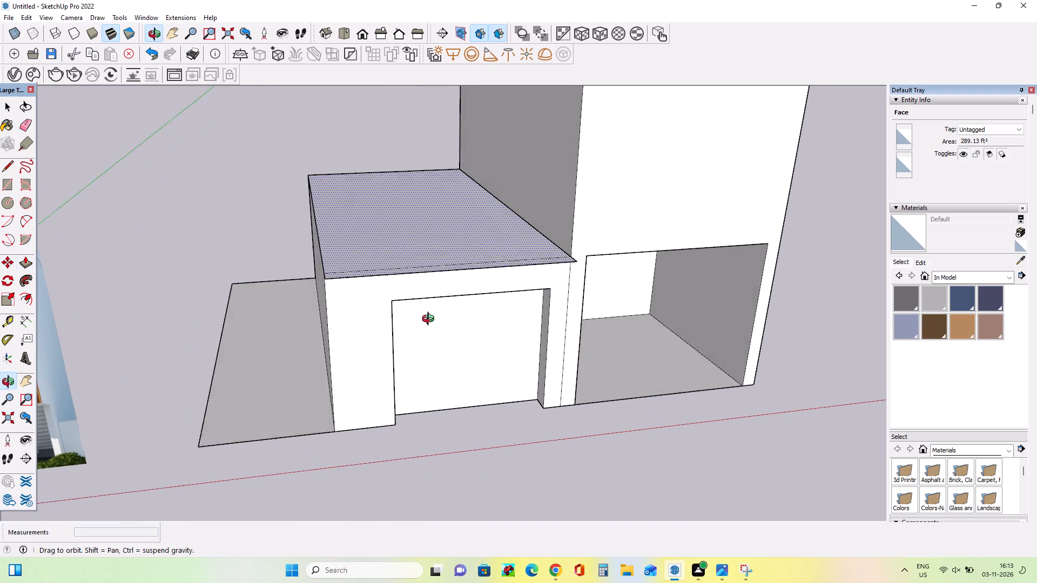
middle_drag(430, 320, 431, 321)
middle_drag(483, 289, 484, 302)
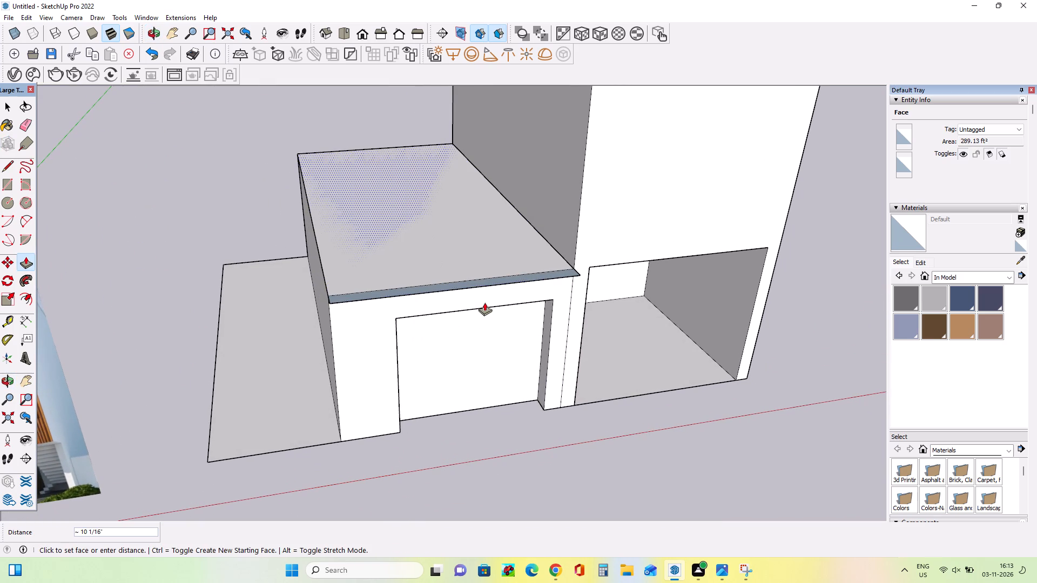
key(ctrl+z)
Pull the roof band's front face slightly outward as an overhang and lower its top face about 4 7/16".
middle_drag(482, 306, 456, 341)
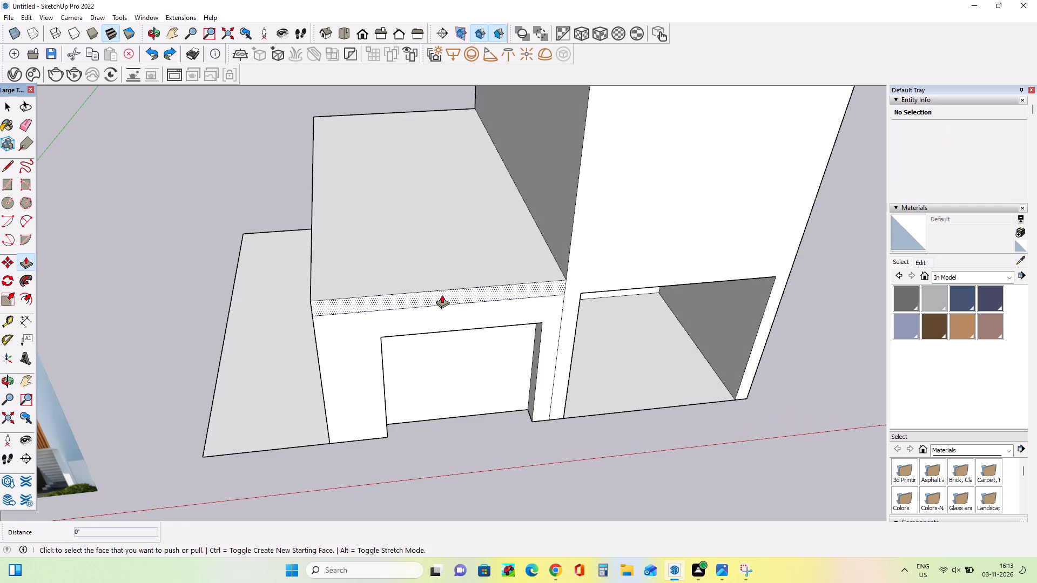
drag(442, 295, 442, 301)
drag(443, 273, 443, 278)
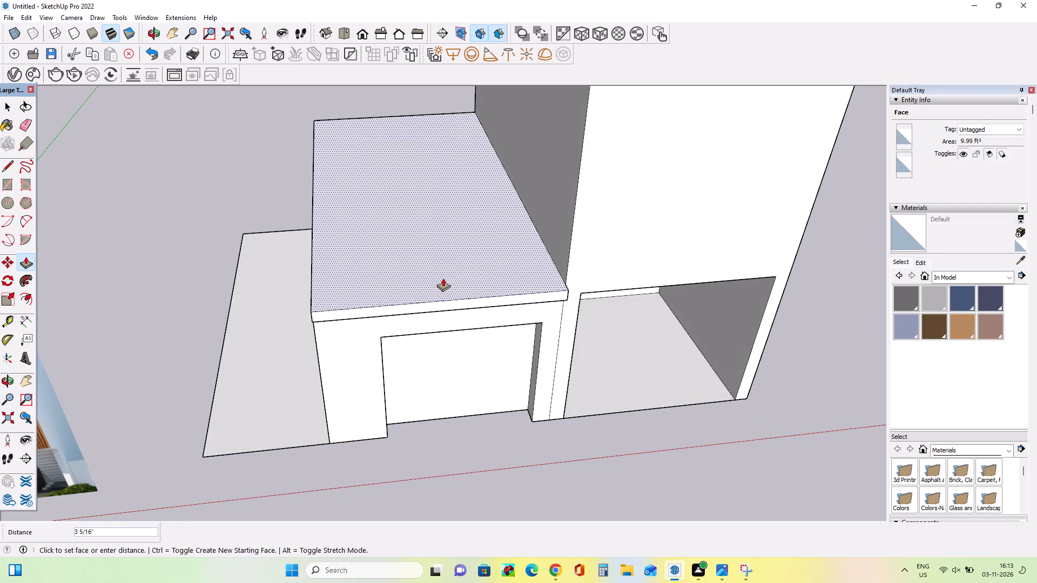
drag(443, 278, 443, 280)
Pull the roof slab's front edge a further 8 3/8" outward over the low block's recess.
middle_drag(433, 344, 550, 211)
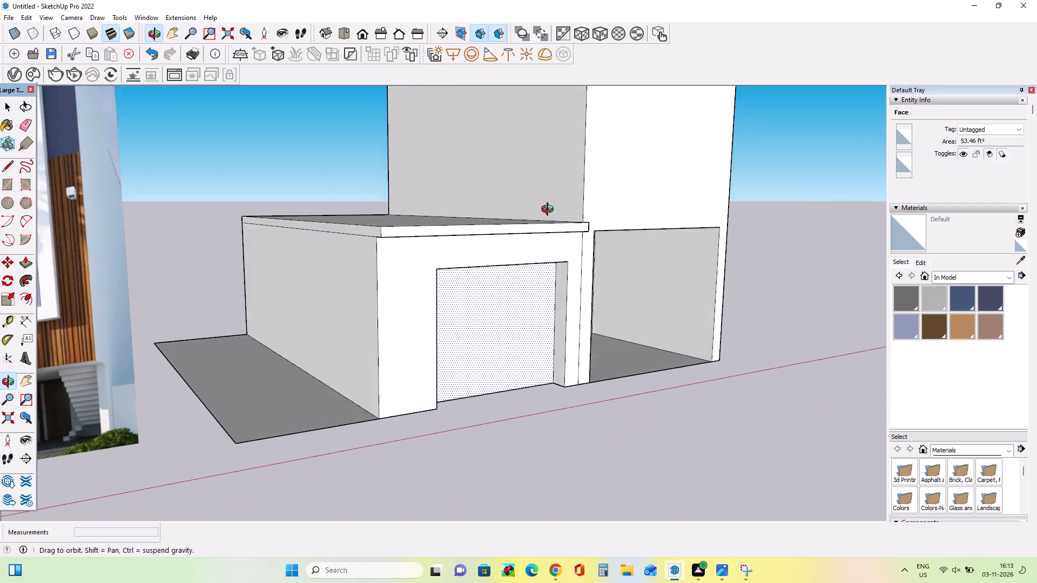
middle_drag(550, 211, 624, 209)
middle_drag(619, 291, 612, 310)
scroll(619, 275, down, 3)
middle_drag(616, 280, 604, 286)
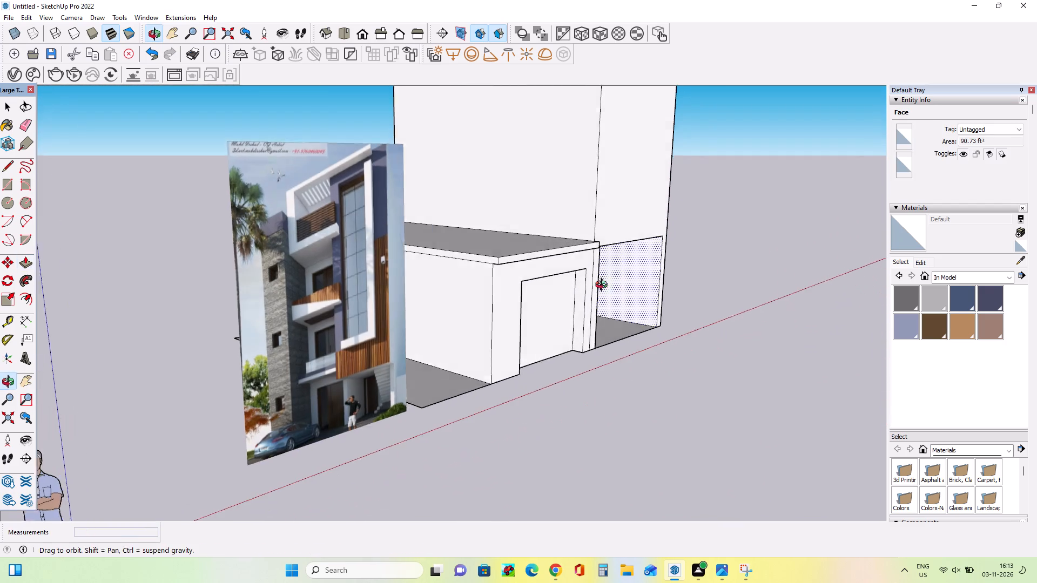
middle_drag(604, 286, 564, 295)
scroll(463, 289, up, 3)
middle_drag(532, 289, 323, 296)
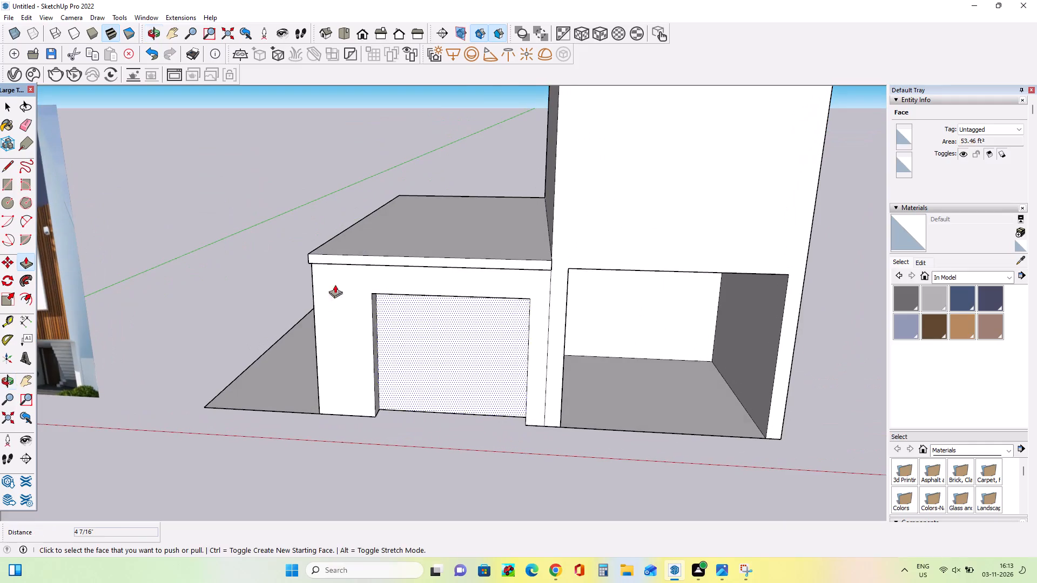
click(368, 261)
Compare the low block's overhanging roof slab and the tower's proportions with the facade in the reference image.
middle_drag(467, 294, 531, 303)
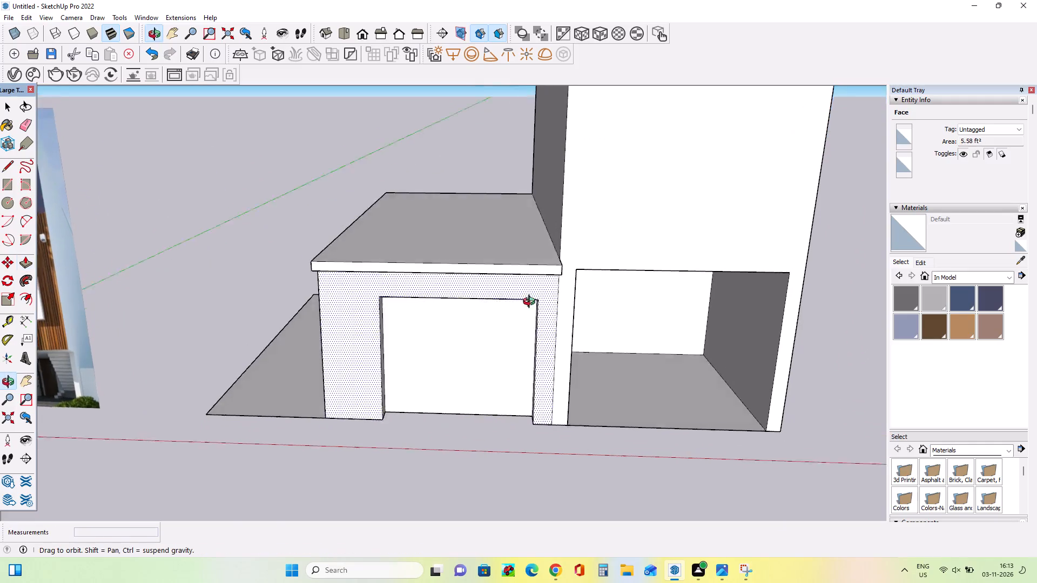
middle_drag(531, 303, 717, 286)
scroll(477, 295, down, 2)
middle_drag(527, 318, 503, 286)
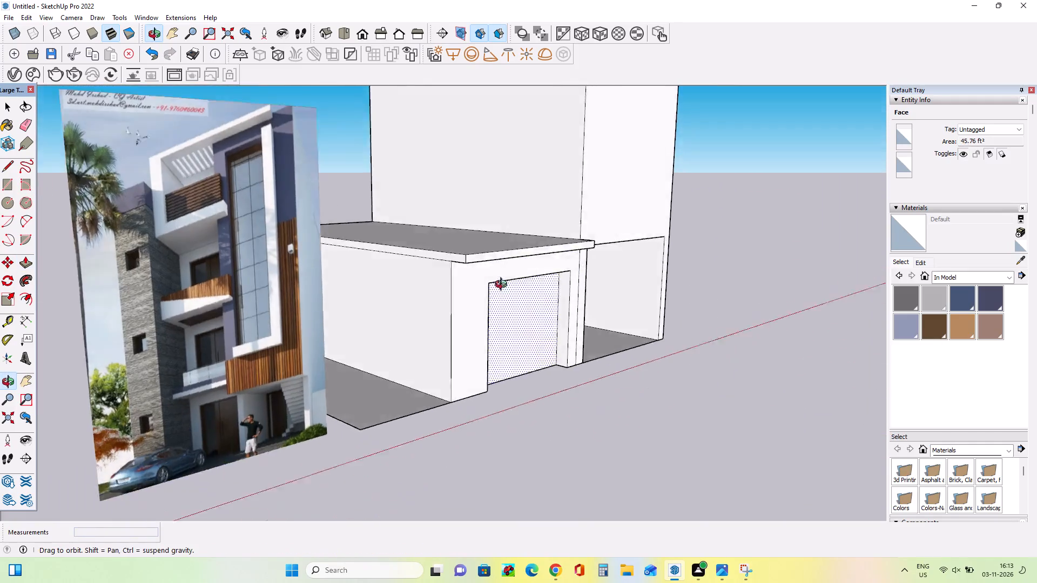
middle_drag(503, 286, 391, 201)
middle_drag(676, 344, 501, 437)
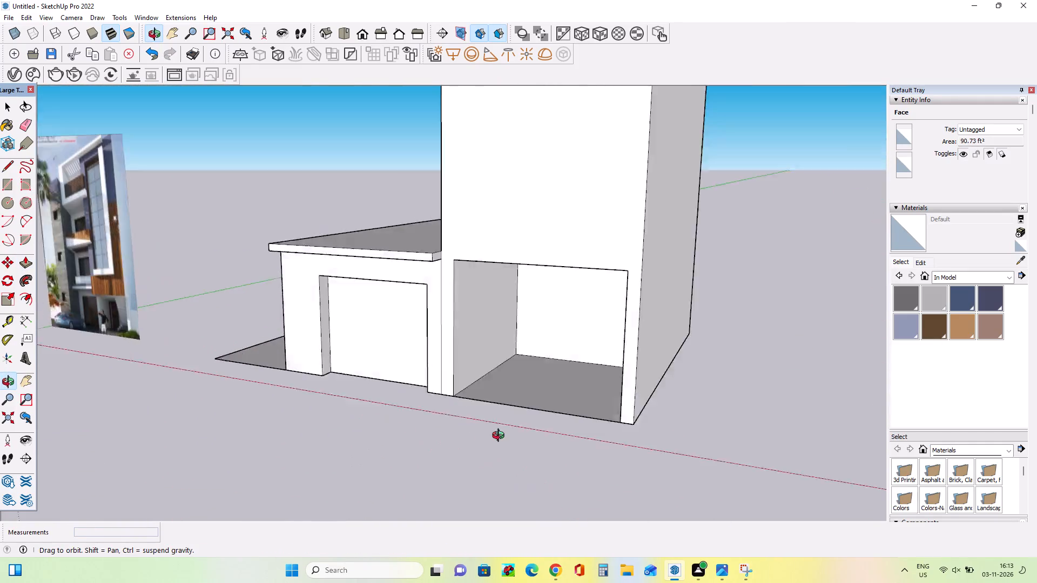
middle_drag(501, 437, 513, 440)
scroll(509, 439, down, 3)
middle_drag(627, 416, 733, 386)
scroll(549, 355, down, 1)
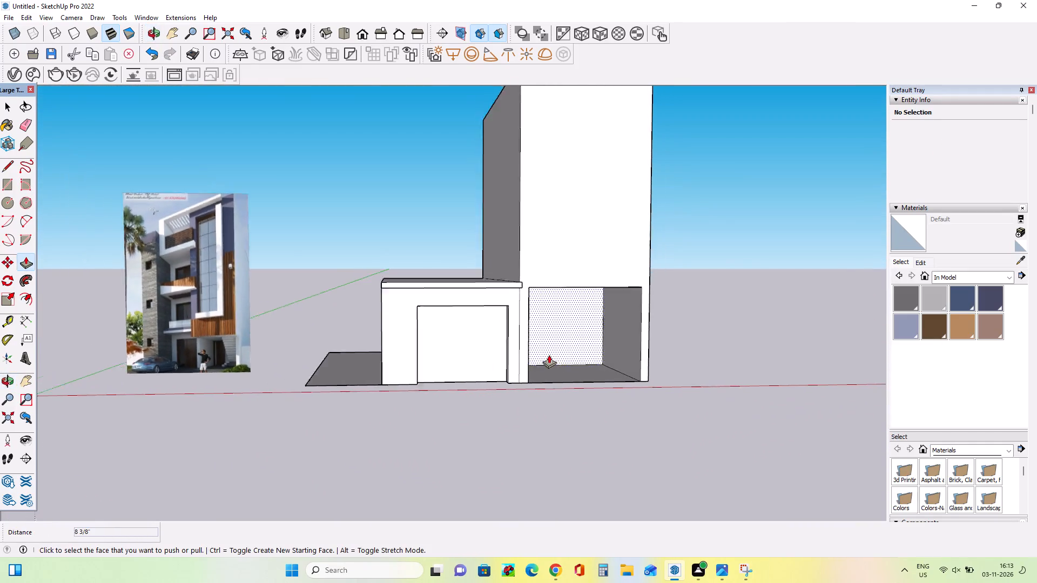
scroll(549, 355, down, 1)
middle_drag(447, 306, 457, 340)
scroll(458, 340, up, 3)
middle_click(467, 335)
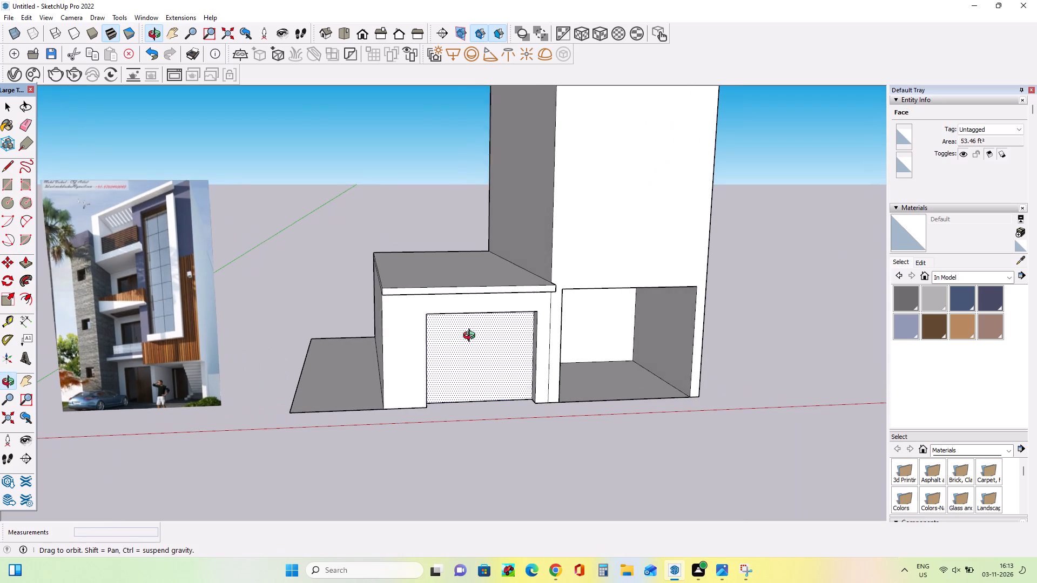
middle_drag(503, 334, 511, 368)
scroll(512, 368, down, 4)
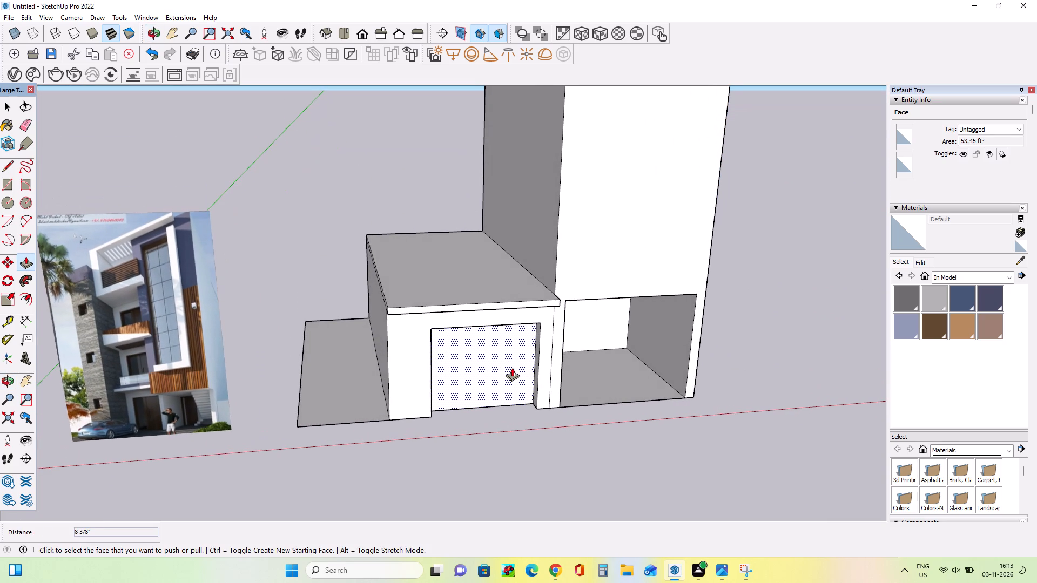
middle_drag(523, 351, 490, 421)
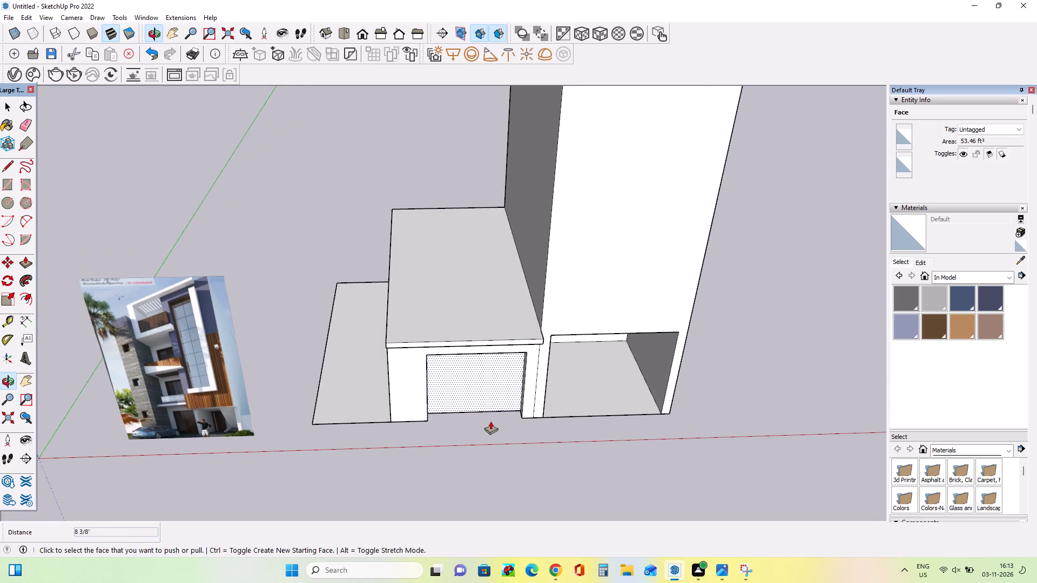
scroll(427, 423, down, 5)
middle_drag(481, 327, 517, 238)
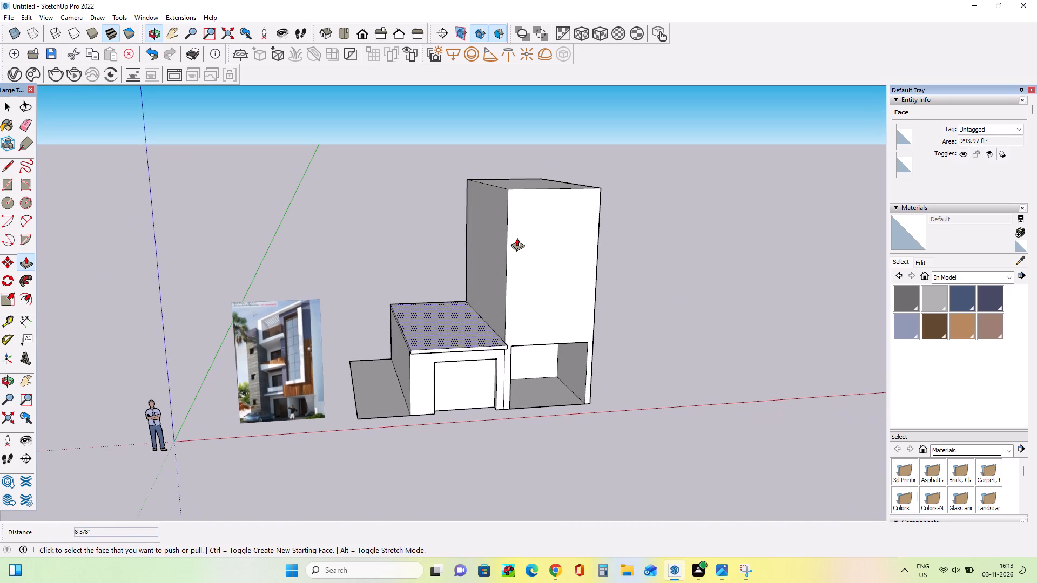
middle_drag(523, 288, 458, 291)
middle_drag(458, 292, 458, 294)
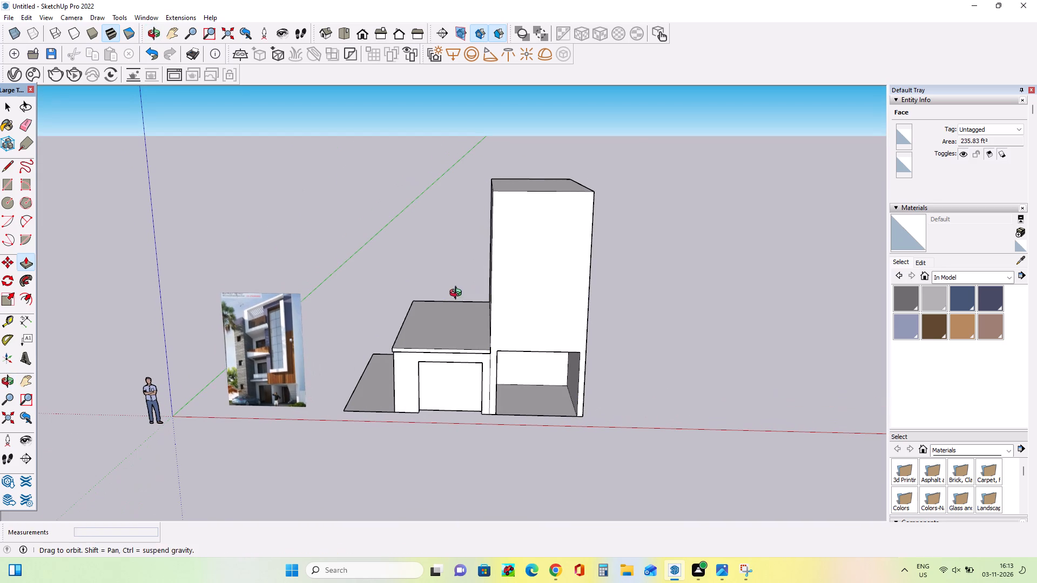
middle_drag(458, 294, 458, 301)
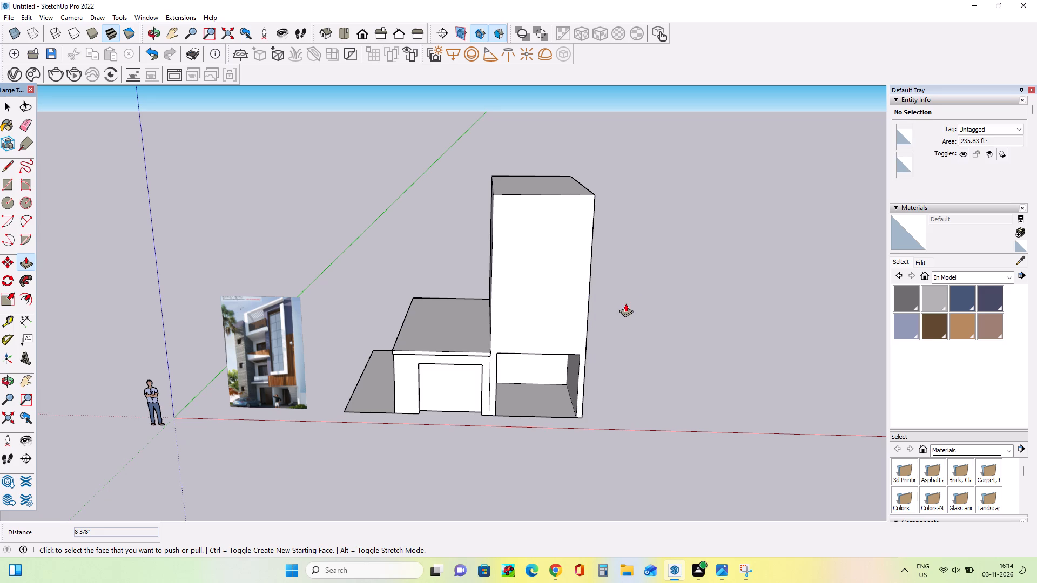
middle_drag(635, 289, 640, 301)
middle_drag(420, 327, 436, 303)
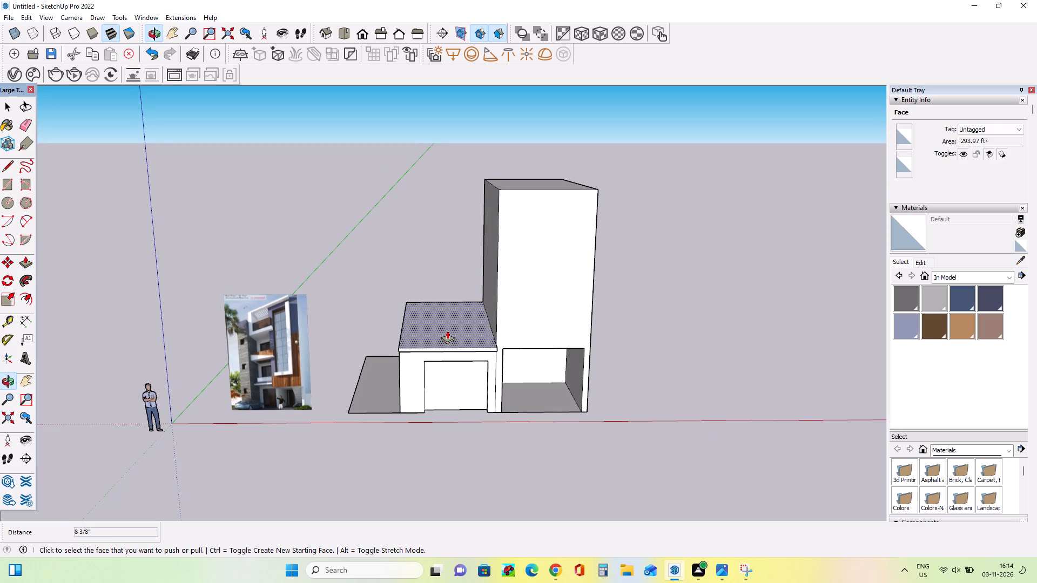
scroll(430, 316, up, 3)
middle_drag(432, 314, 530, 306)
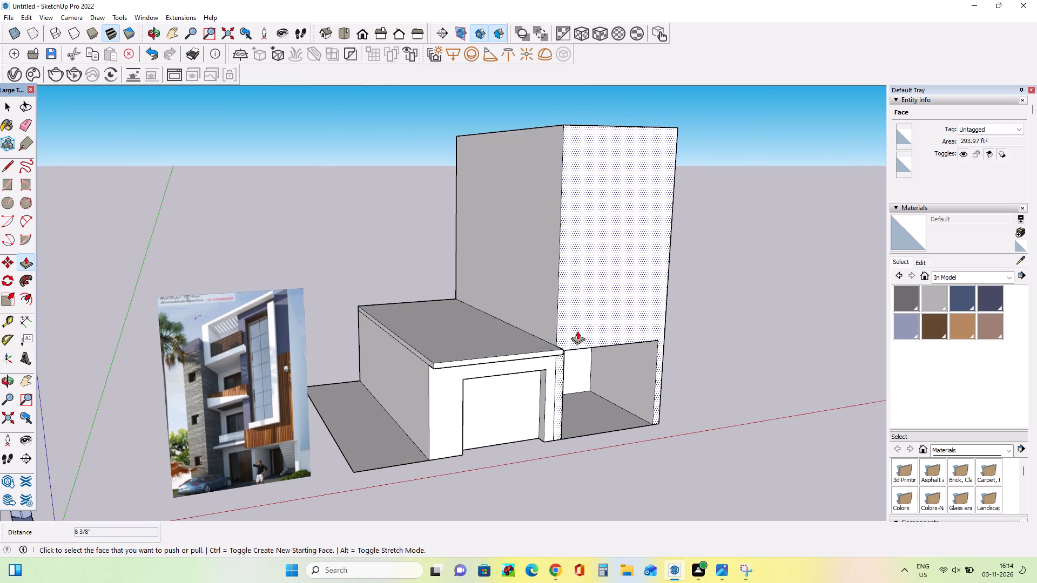
middle_drag(577, 338, 584, 358)
middle_drag(401, 364, 401, 354)
scroll(401, 357, up, 2)
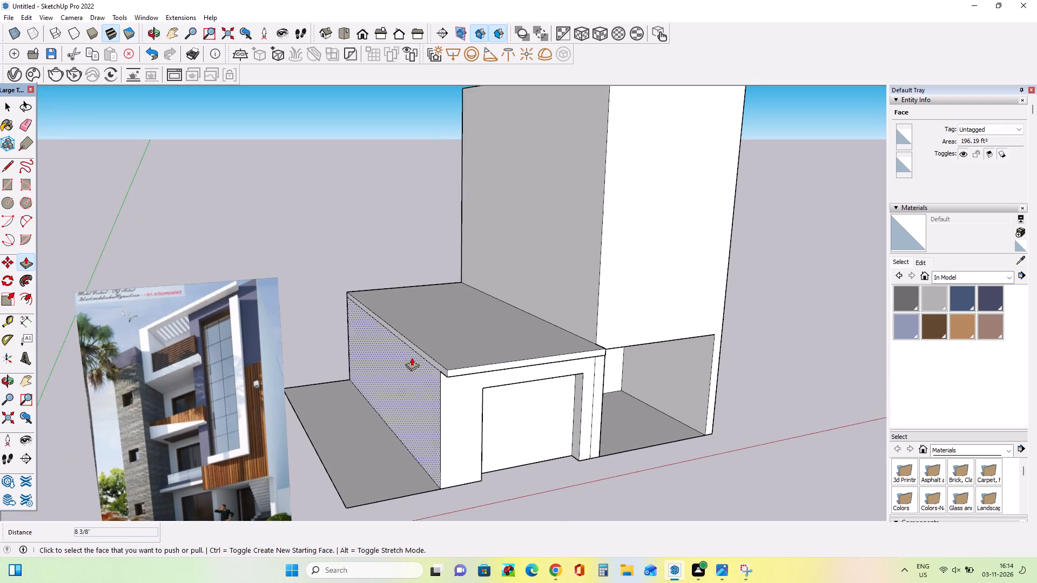
Push the low block's rear wall inward 2' 5 3/16", and push the tower and roof slab's rear face inward by the same distance.
middle_drag(493, 361, 488, 376)
middle_drag(289, 302, 780, 295)
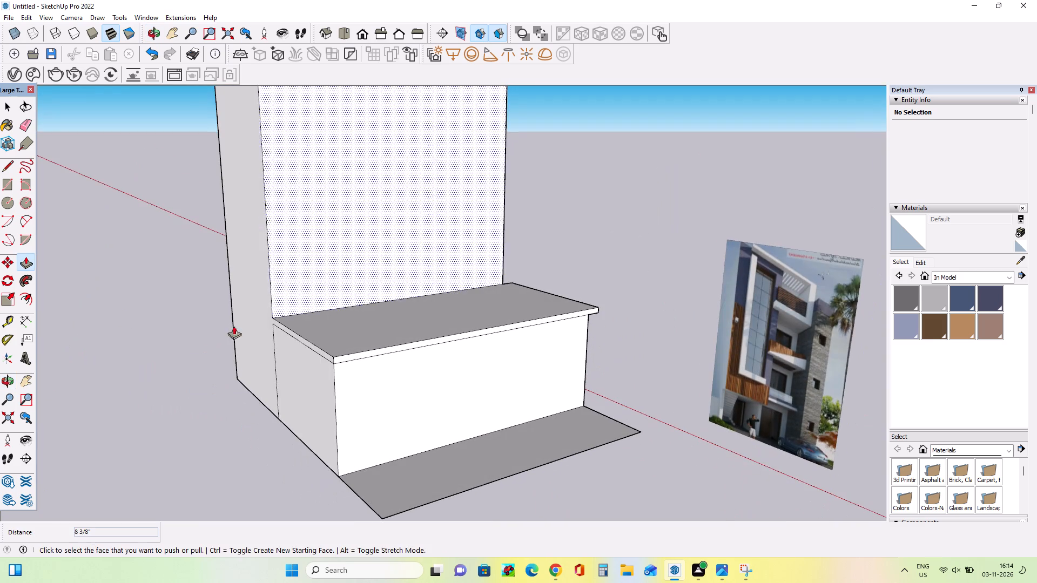
drag(300, 365, 330, 358)
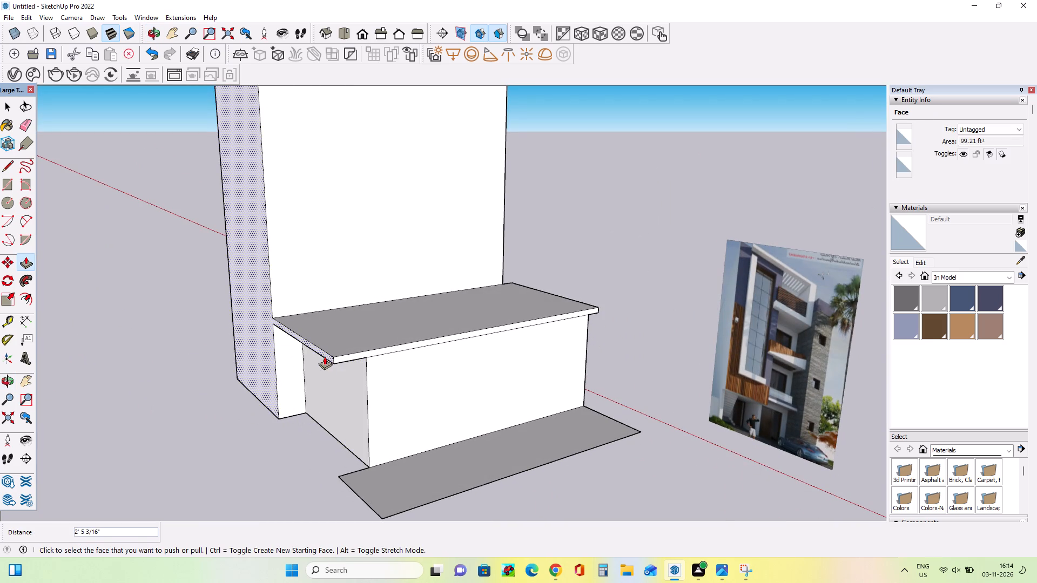
drag(325, 356, 364, 371)
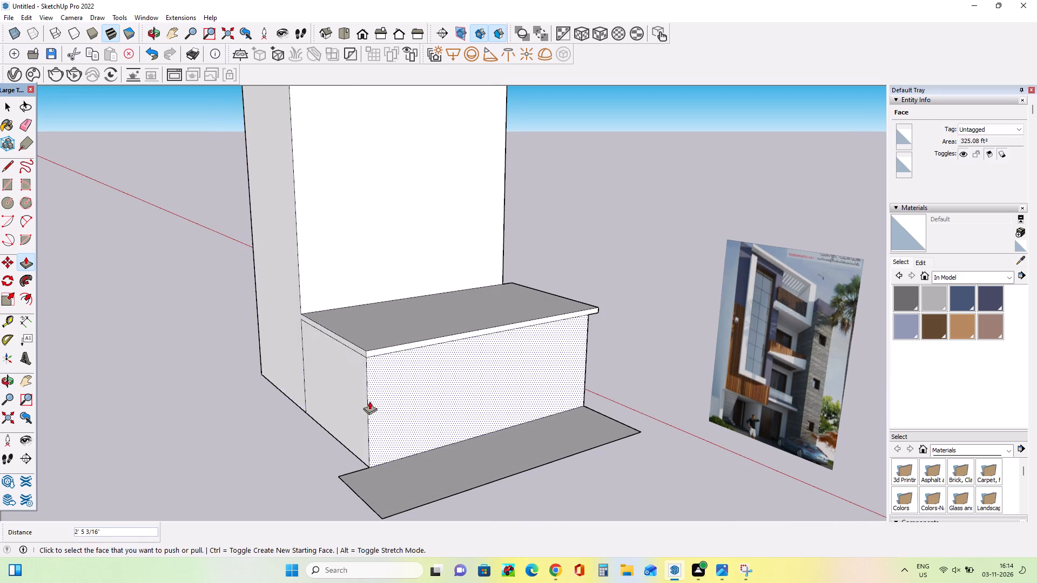
Mark off a rectangle about 6' 6" by 2' 5 3/16" at the ground strip's rear end and erase its outer edges.
middle_drag(369, 402, 301, 424)
middle_drag(295, 411, 287, 369)
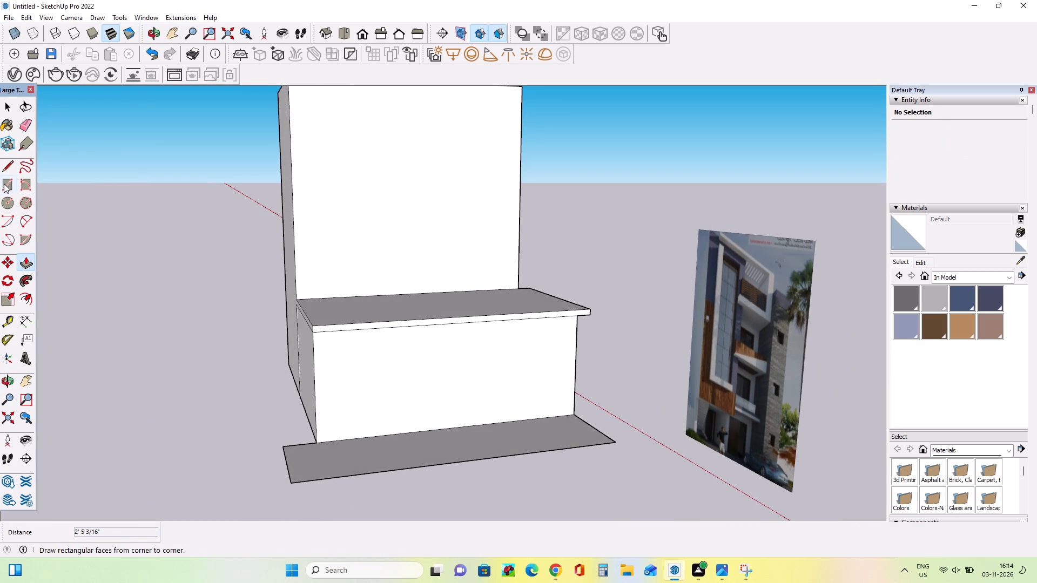
click(4, 184)
click(318, 444)
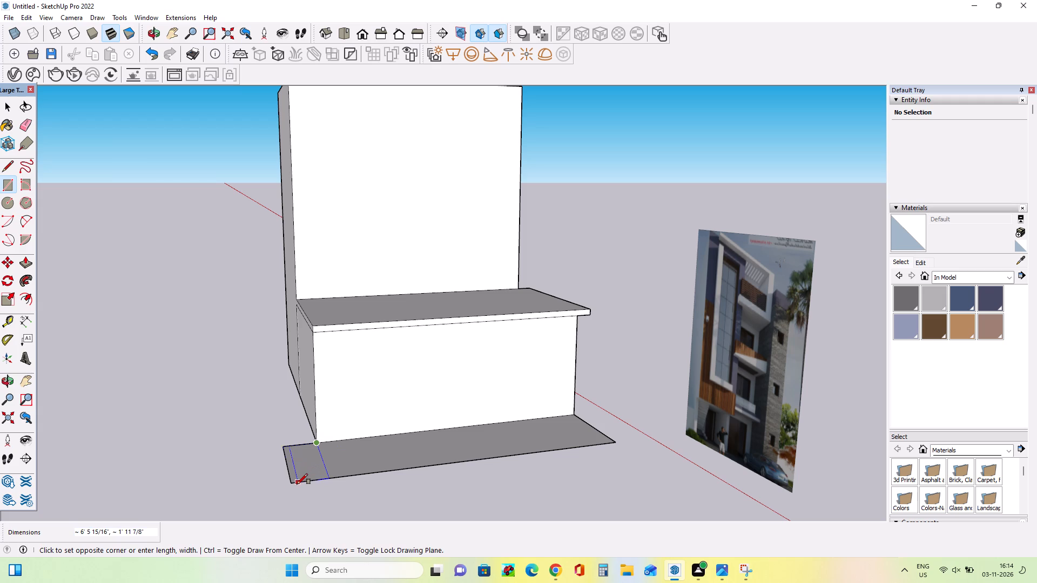
click(292, 485)
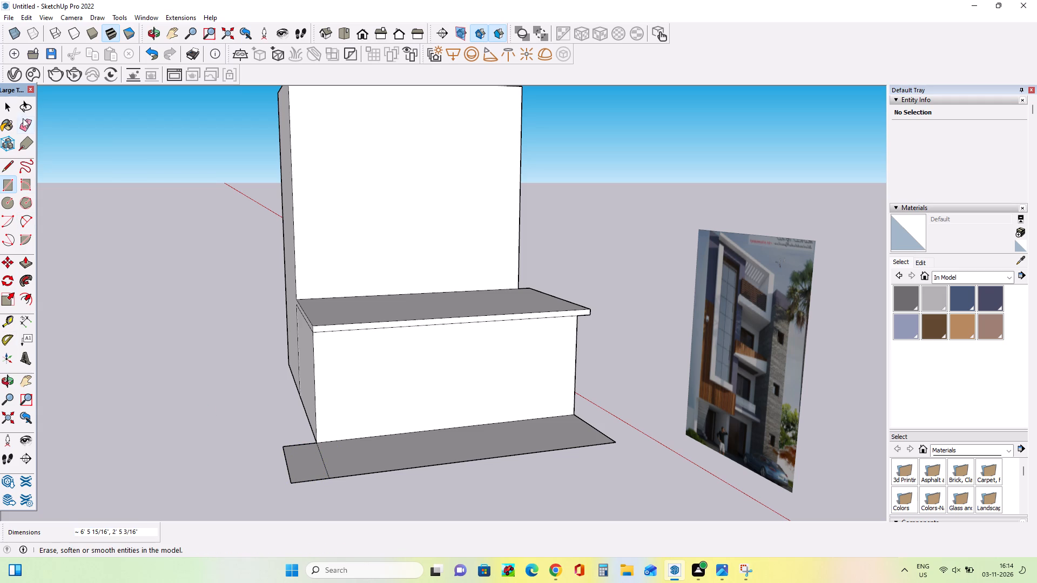
click(23, 116)
click(23, 121)
drag(301, 442, 277, 477)
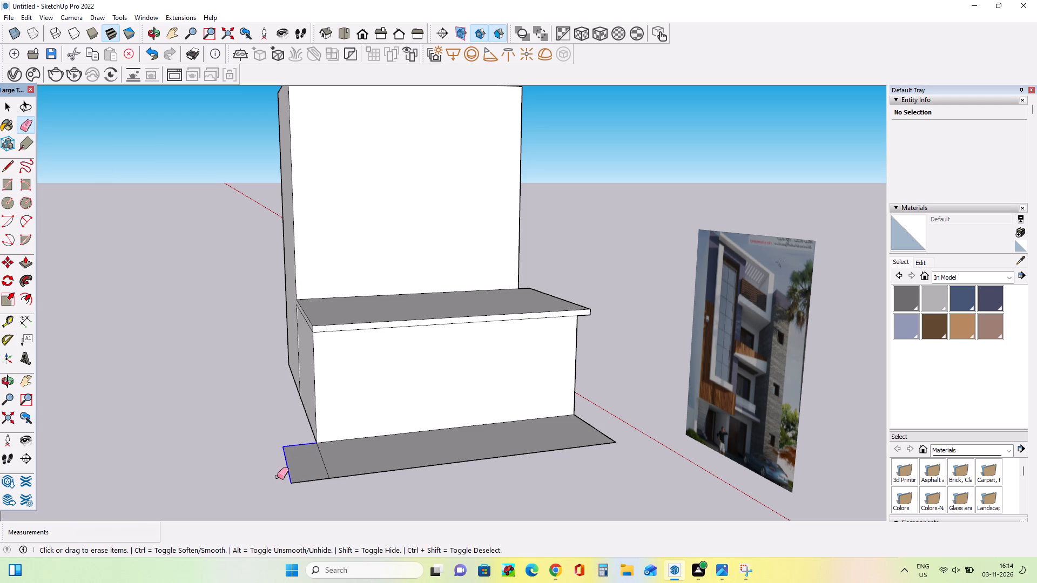
drag(277, 477, 277, 478)
drag(302, 480, 302, 490)
Draw a thin rectangle along the base of the tower's side wall, just above the low block's roof.
scroll(277, 453, down, 5)
middle_drag(468, 457, 28, 489)
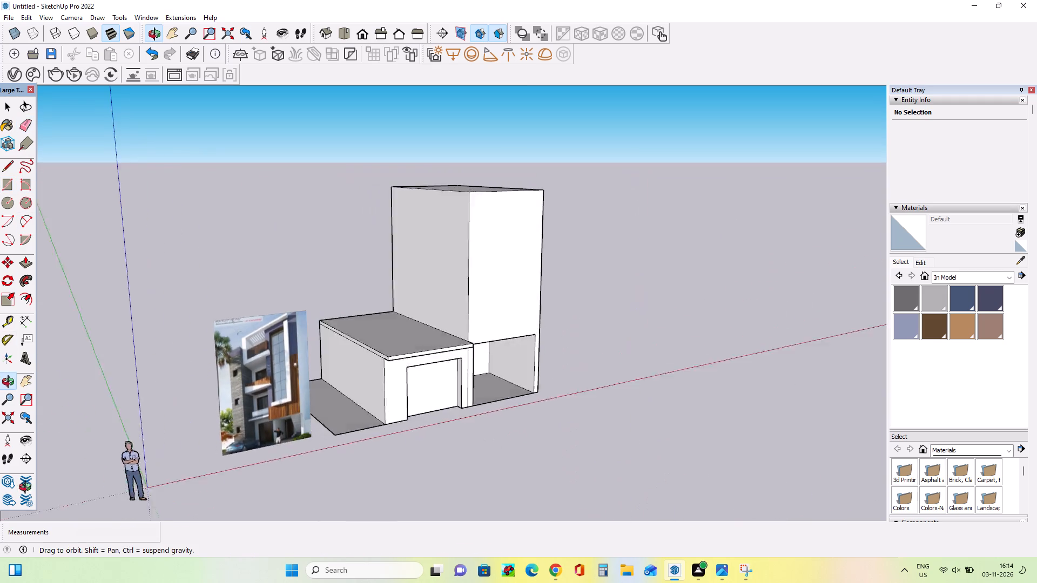
middle_drag(28, 489, 0, 489)
middle_drag(484, 423, 392, 436)
scroll(412, 322, up, 4)
middle_drag(413, 331, 479, 303)
middle_drag(394, 301, 402, 321)
scroll(407, 321, down, 1)
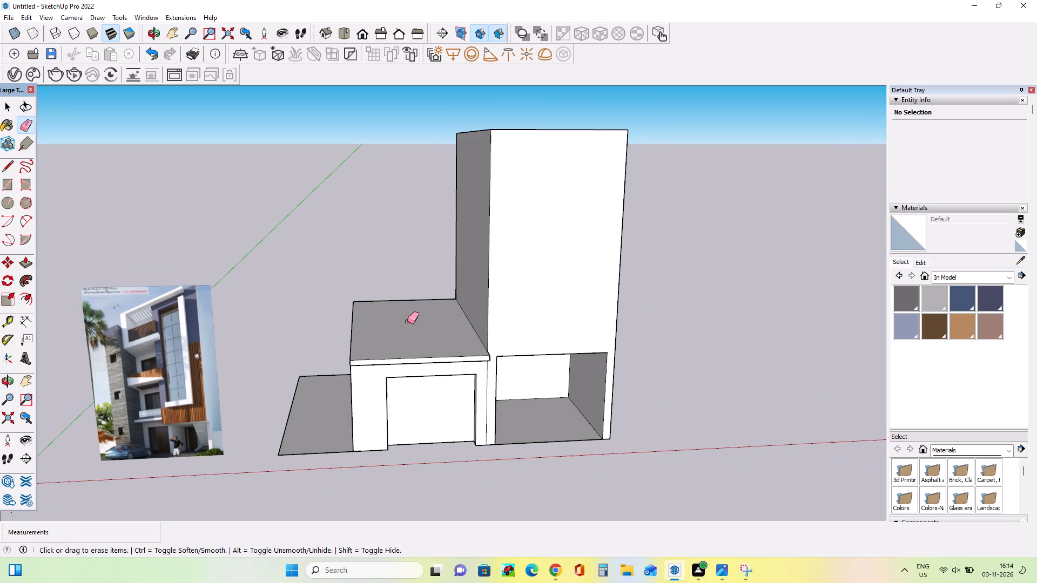
middle_drag(429, 331, 442, 350)
scroll(442, 350, down, 1)
middle_drag(442, 350, 456, 312)
click(20, 262)
middle_drag(481, 341, 501, 380)
click(2, 183)
middle_drag(531, 310, 568, 364)
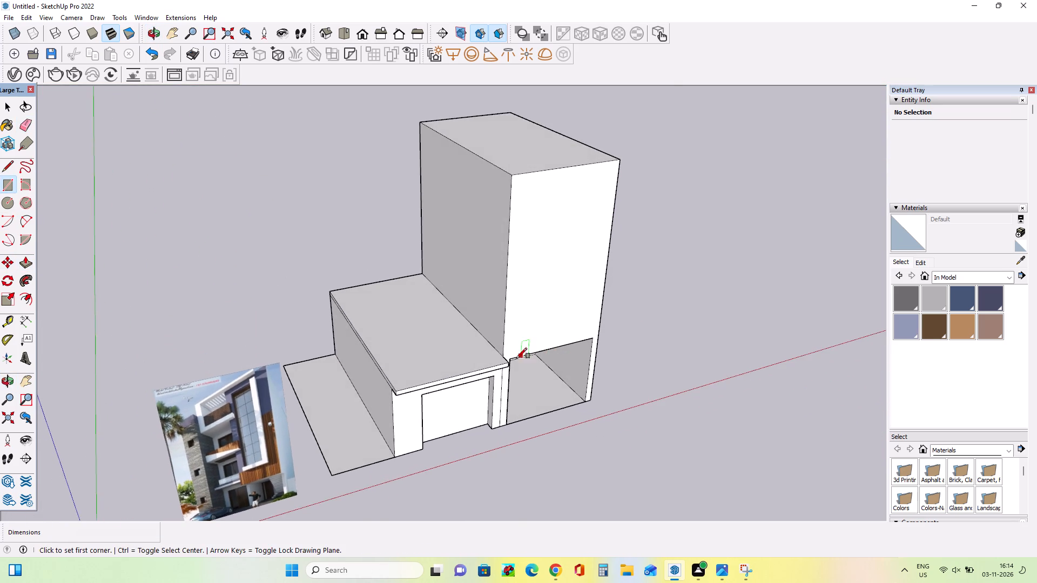
scroll(487, 360, up, 6)
click(510, 353)
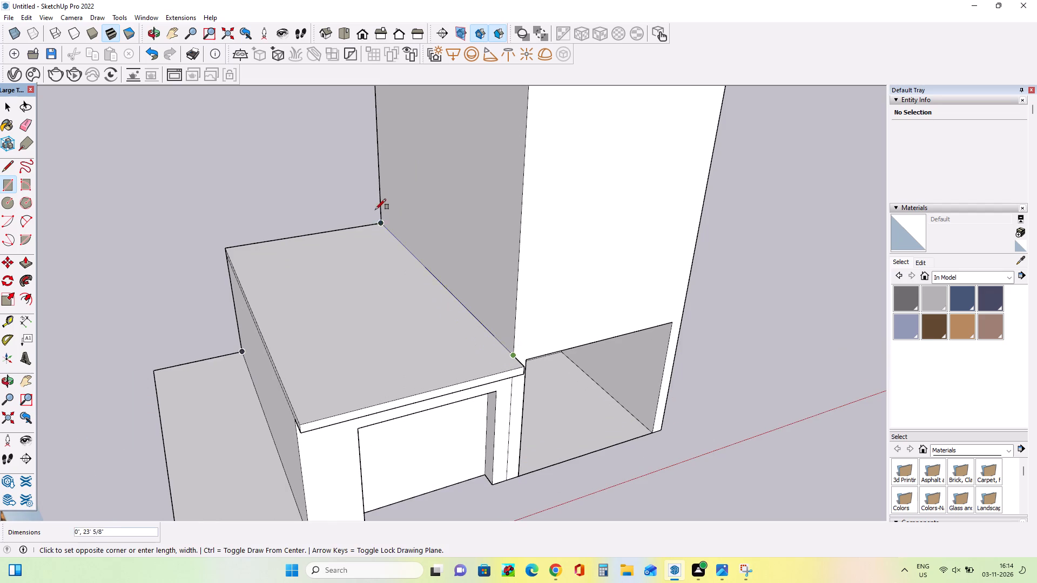
click(380, 202)
Pull the strip on the tower's side wall about 11' 10 13/16" outward across the low block's roof.
middle_drag(426, 312, 426, 291)
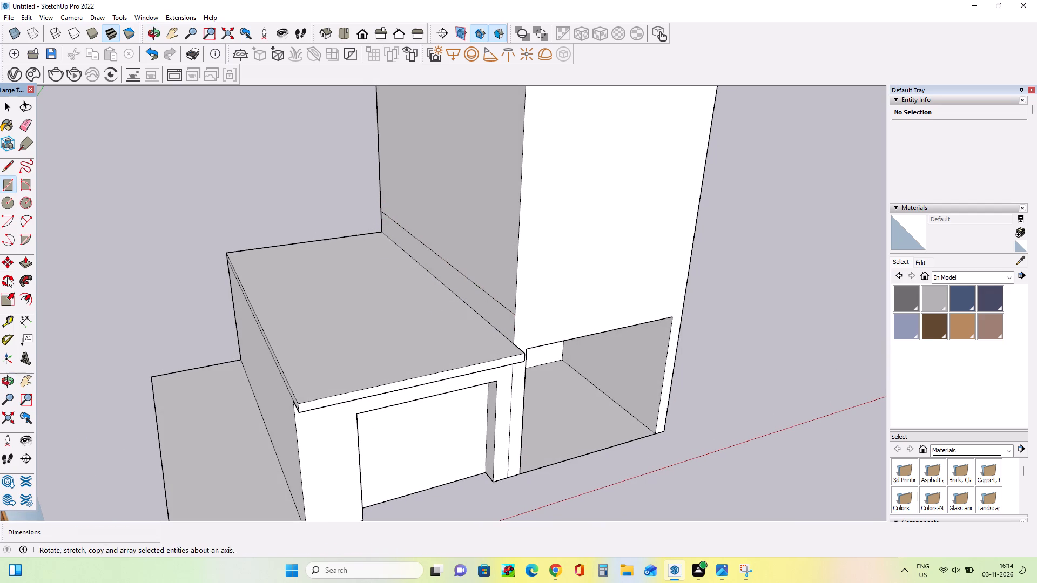
click(24, 256)
scroll(277, 265, down, 5)
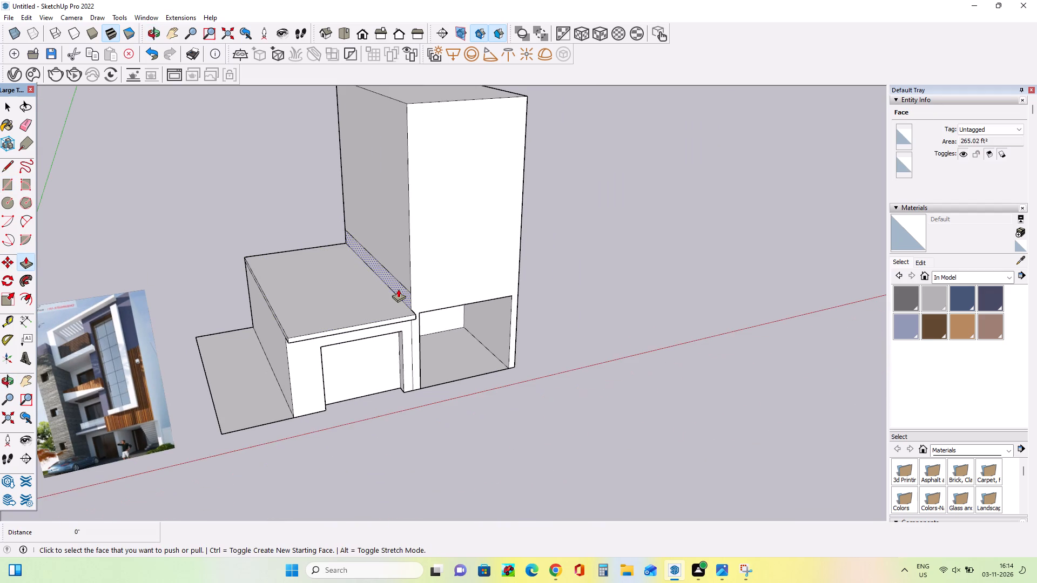
drag(398, 289, 283, 355)
Push the new upper block's top face down about 1 3/4".
middle_drag(333, 375, 335, 328)
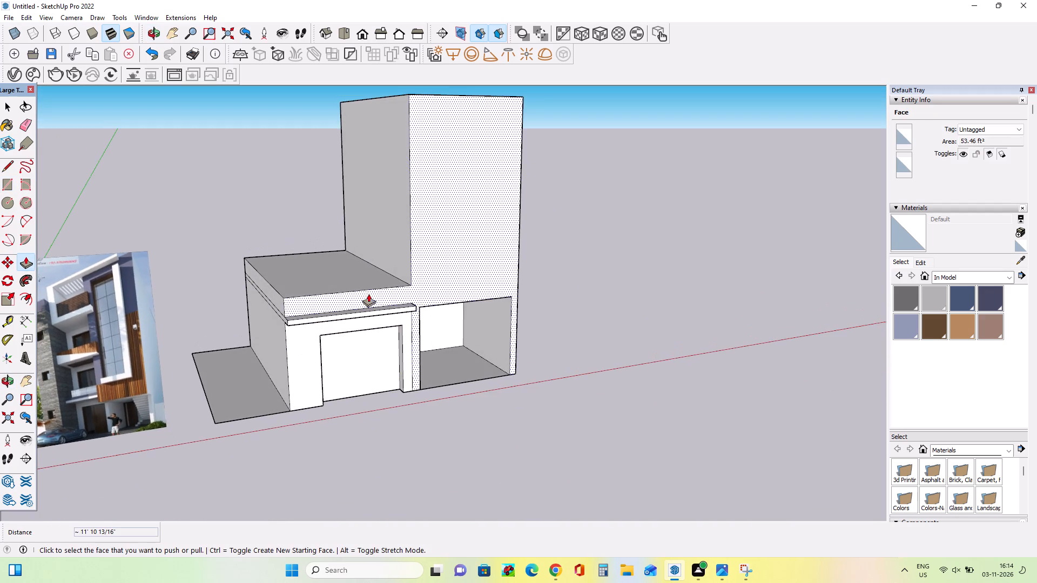
scroll(393, 289, down, 2)
scroll(356, 273, up, 3)
middle_drag(471, 300, 378, 331)
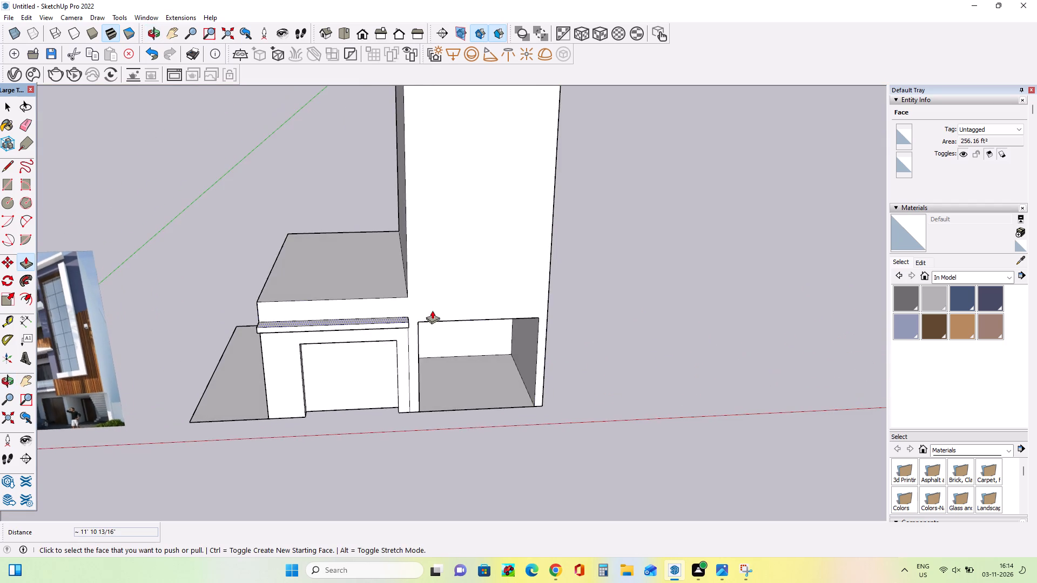
scroll(432, 310, up, 2)
middle_drag(434, 309, 443, 317)
scroll(420, 302, down, 5)
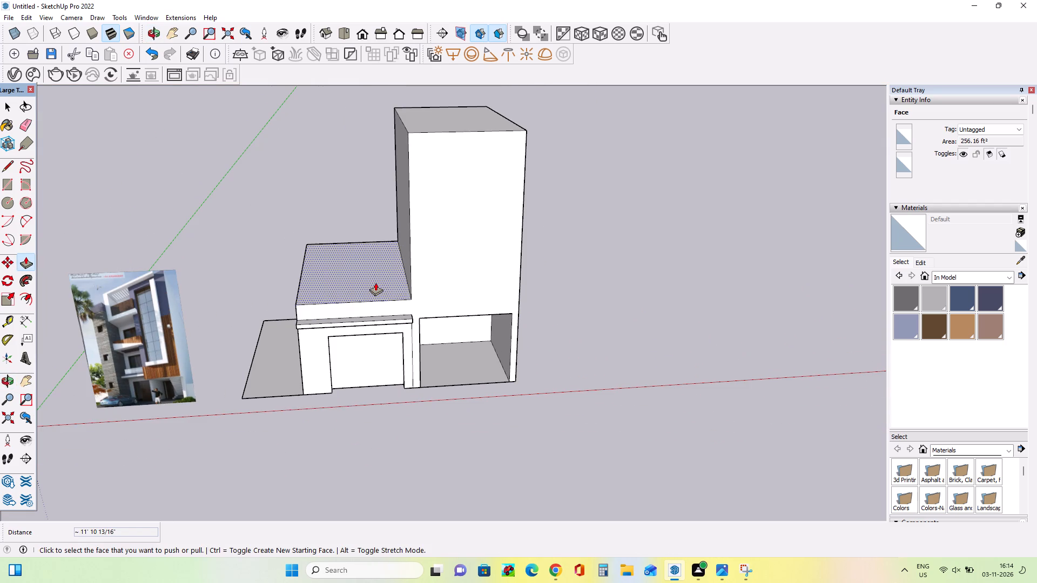
click(375, 282)
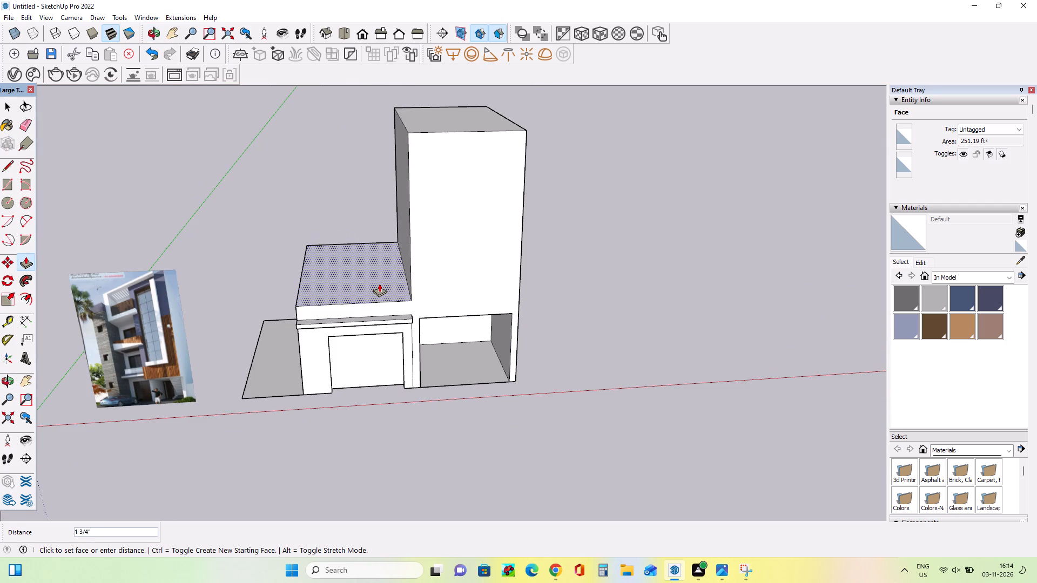
Examine the first-floor balcony slab, railing and ground-floor entrance in the reference image.
scroll(229, 341, down, 2)
scroll(149, 370, up, 8)
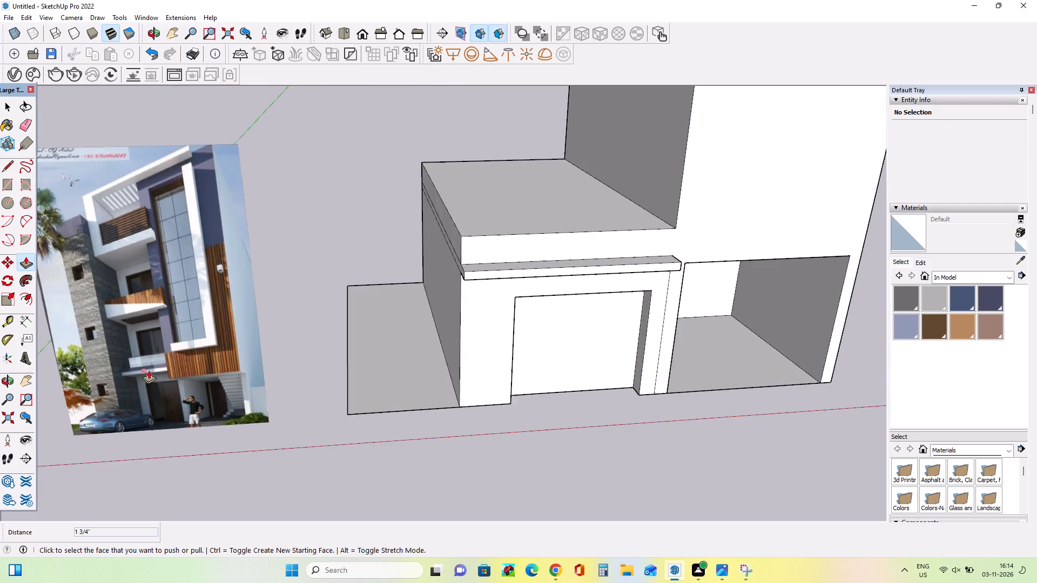
scroll(149, 370, up, 10)
middle_drag(151, 395, 149, 533)
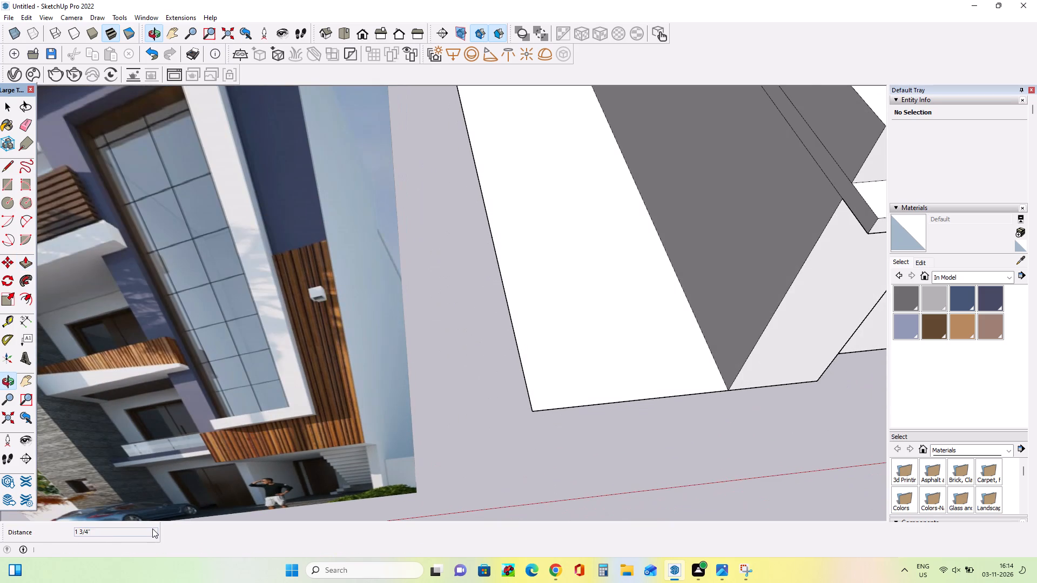
middle_drag(173, 500, 231, 410)
scroll(231, 410, down, 2)
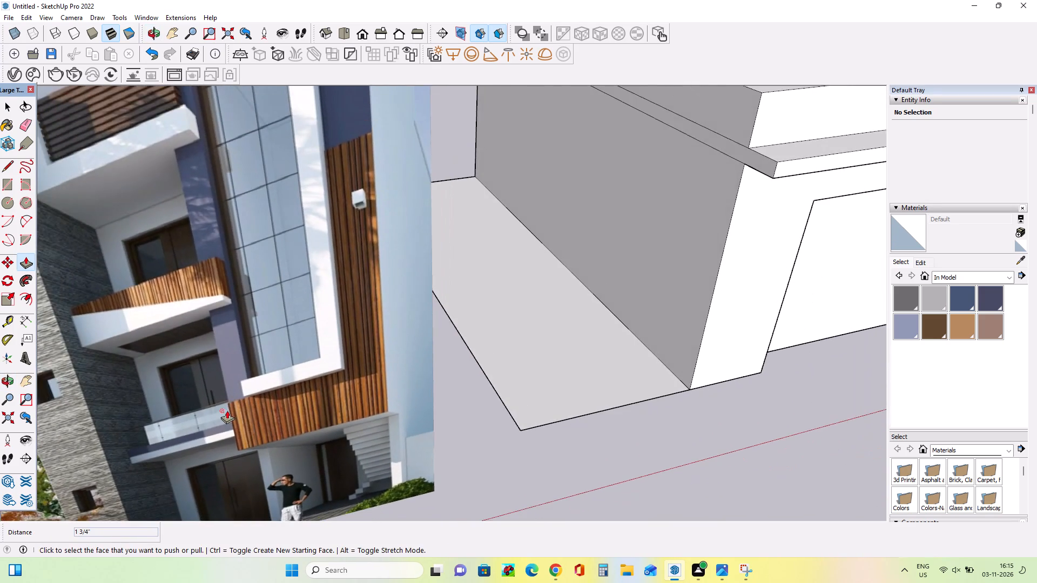
scroll(227, 410, down, 3)
middle_drag(212, 422, 226, 350)
scroll(218, 345, up, 9)
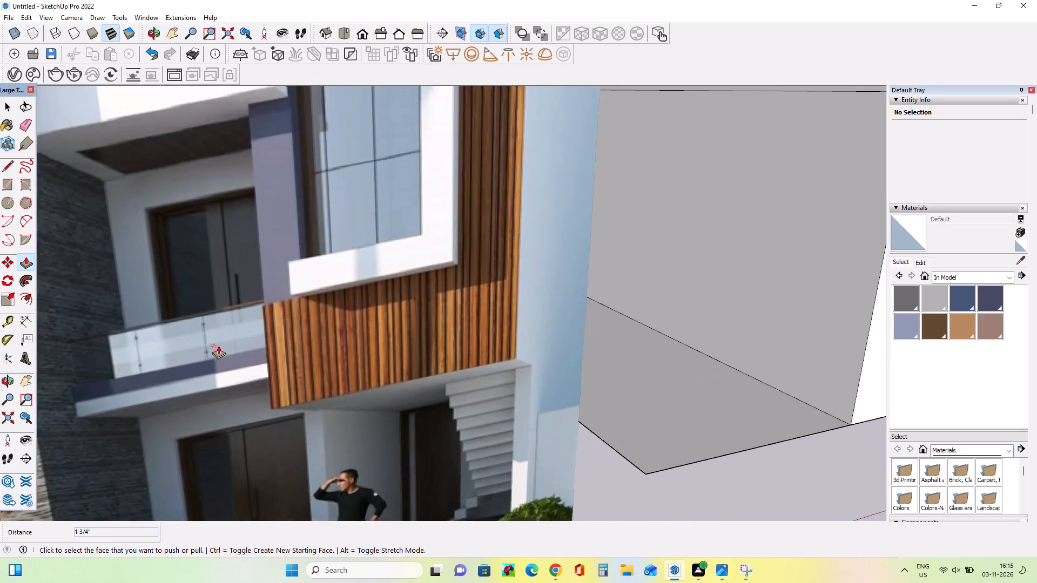
scroll(218, 345, up, 2)
middle_drag(219, 356, 222, 367)
scroll(156, 399, down, 3)
middle_drag(164, 389, 208, 360)
scroll(157, 375, down, 10)
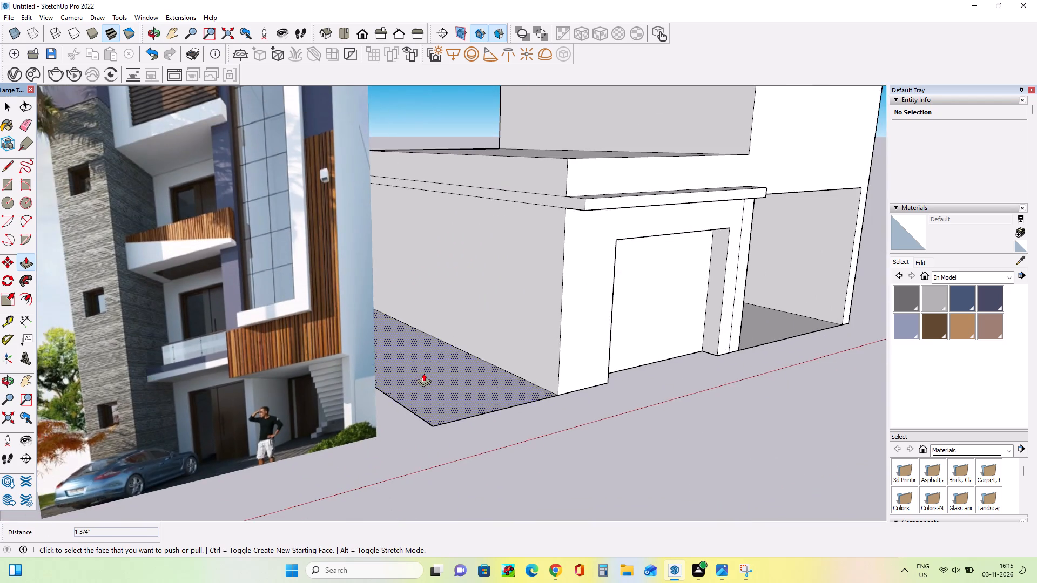
Raise the front ledge slightly, lift the upper block's top 5 9/16", and raise the ledge another 1 13/16".
middle_drag(423, 373, 253, 454)
scroll(506, 270, up, 4)
drag(484, 314, 488, 306)
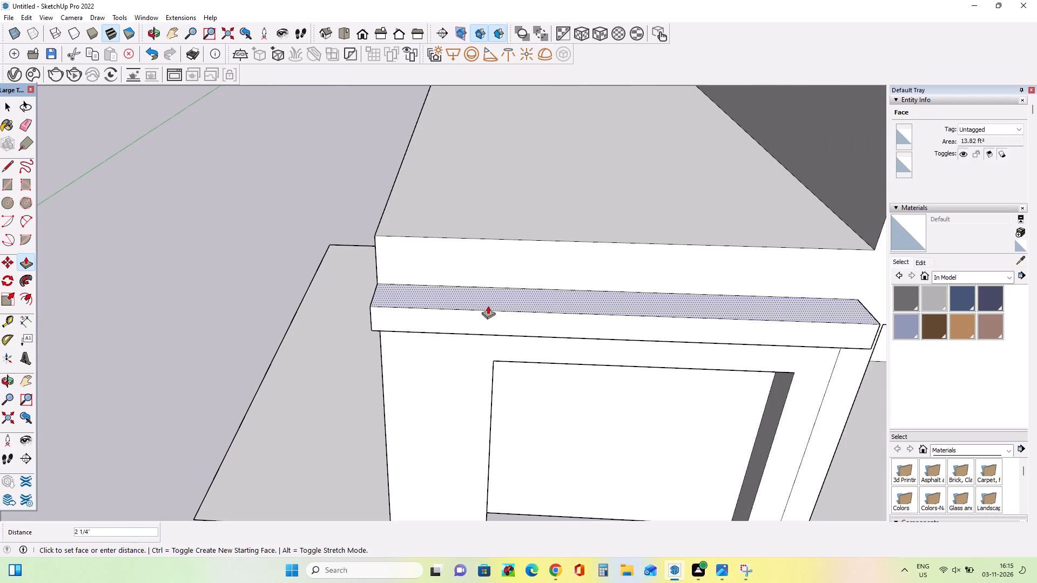
drag(488, 306, 488, 304)
drag(502, 236, 509, 219)
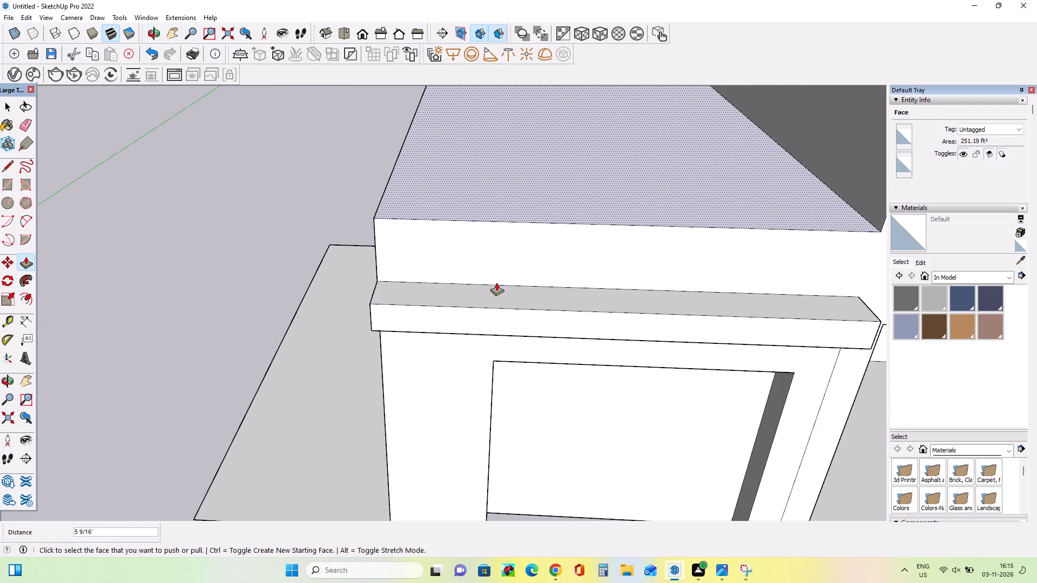
drag(496, 299, 497, 293)
Raise the upper block's top face 1' 15/16" and thicken the front ledge upward by 7 1/2".
middle_drag(450, 347, 467, 321)
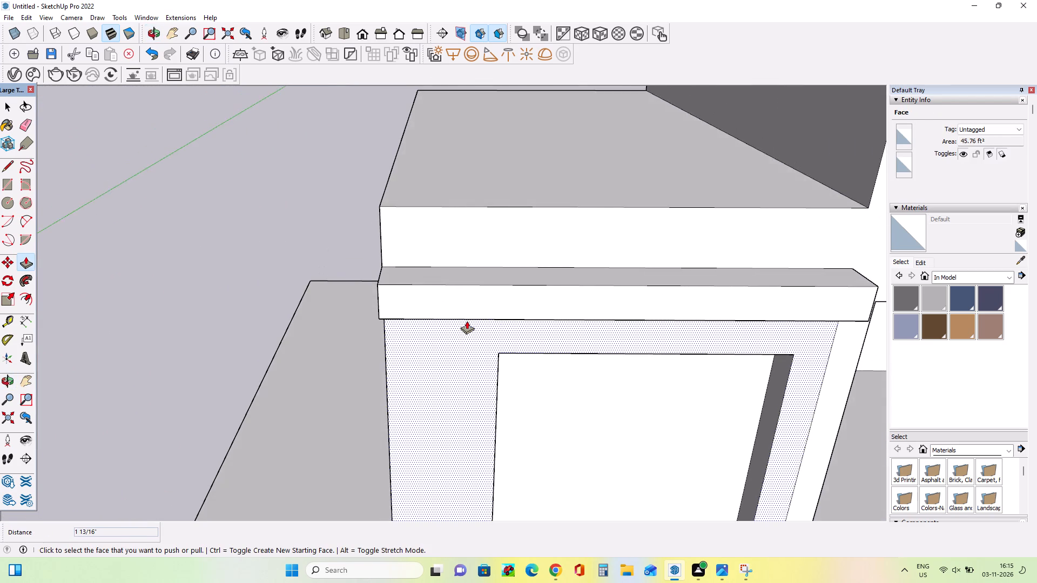
scroll(467, 321, down, 6)
middle_drag(564, 311, 671, 213)
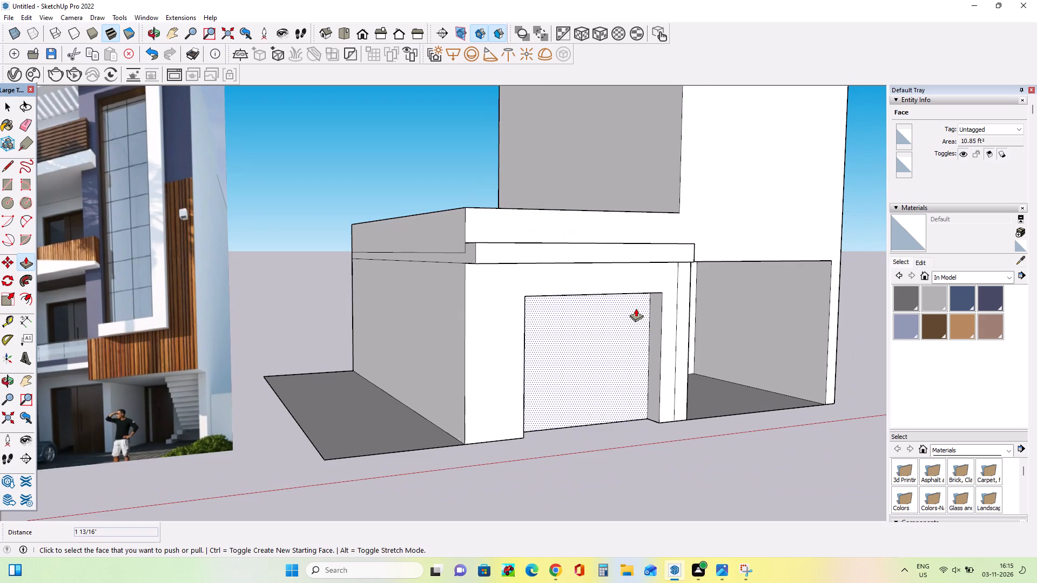
middle_drag(636, 309, 547, 449)
drag(535, 280, 541, 261)
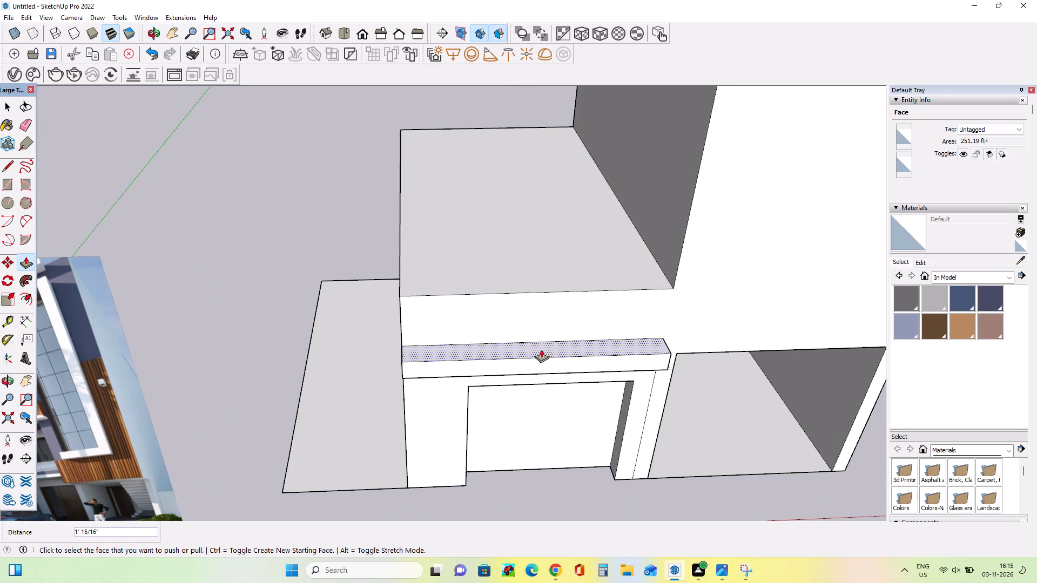
drag(542, 352, 543, 341)
Pull the upper block's top face up 7' 7 7/16" to form the first-floor volume beside the tower.
middle_drag(549, 388, 585, 280)
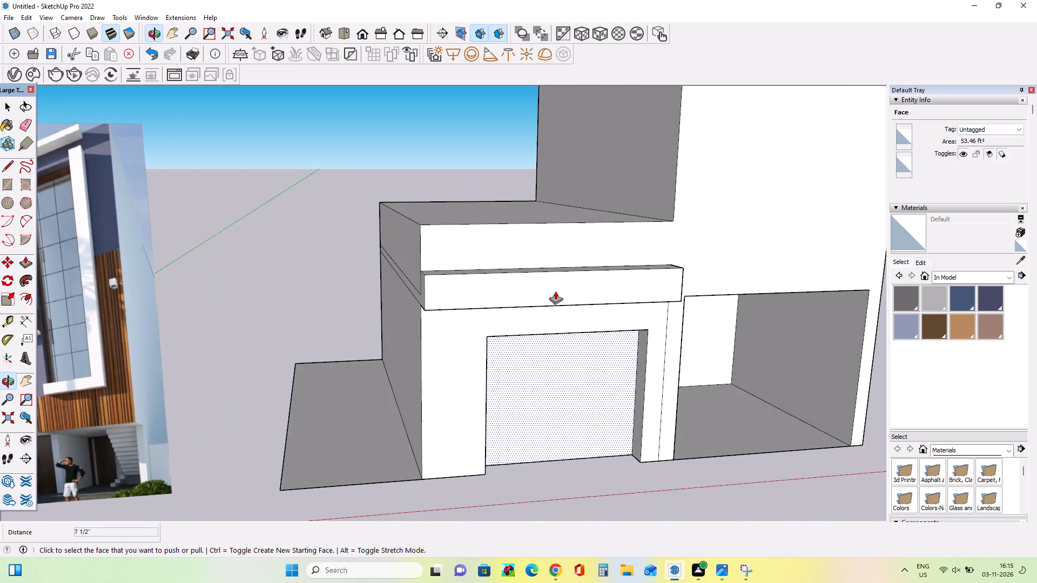
scroll(526, 307, down, 4)
middle_drag(525, 313, 533, 326)
scroll(530, 266, up, 3)
middle_drag(524, 274, 511, 300)
scroll(526, 267, down, 3)
middle_drag(527, 267, 535, 263)
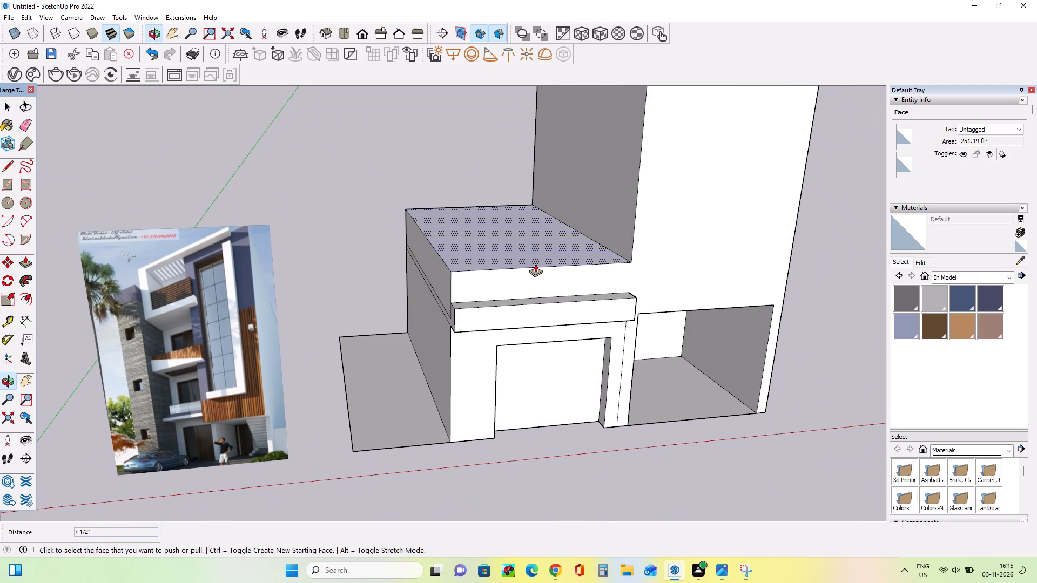
drag(537, 256, 558, 140)
Draw a vertical line about 11' 7/8" long from the ledge's tower-side corner to the upper block's top corner, separating its front from the tower.
middle_drag(562, 209, 435, 270)
middle_click(473, 283)
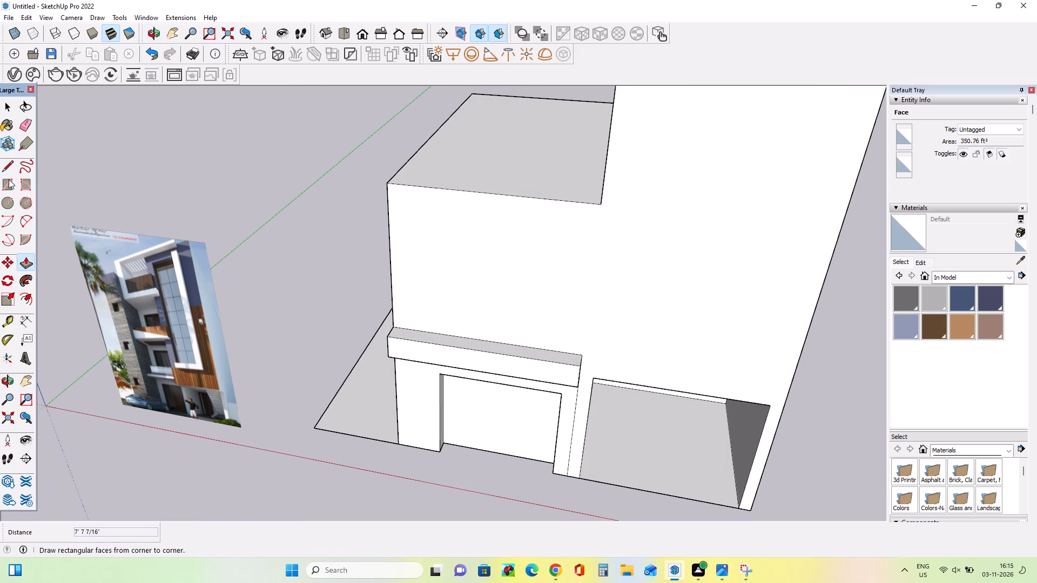
click(13, 166)
middle_drag(518, 329, 553, 209)
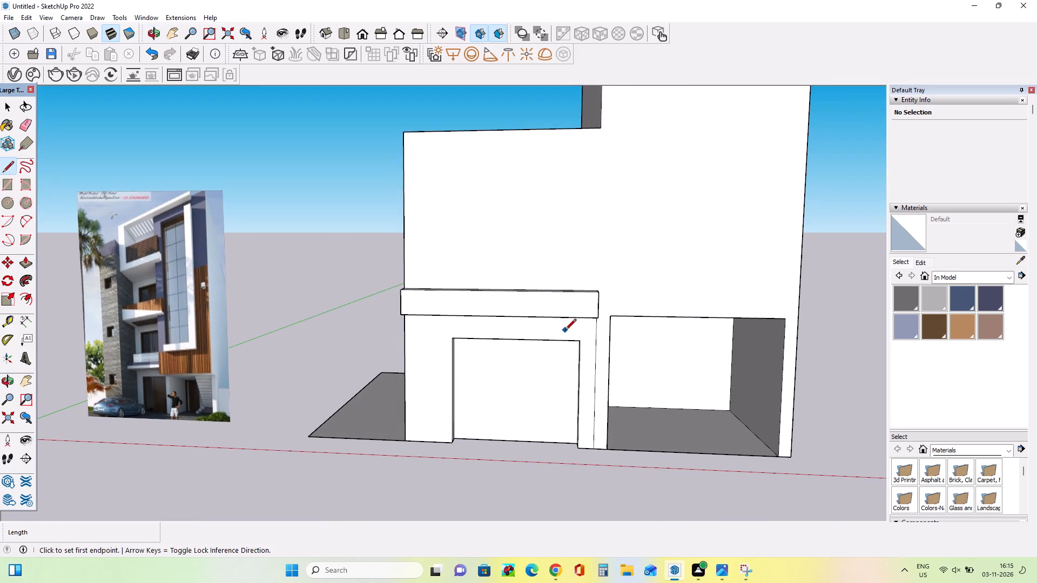
middle_drag(565, 331, 585, 351)
middle_drag(630, 338, 504, 385)
scroll(554, 377, up, 2)
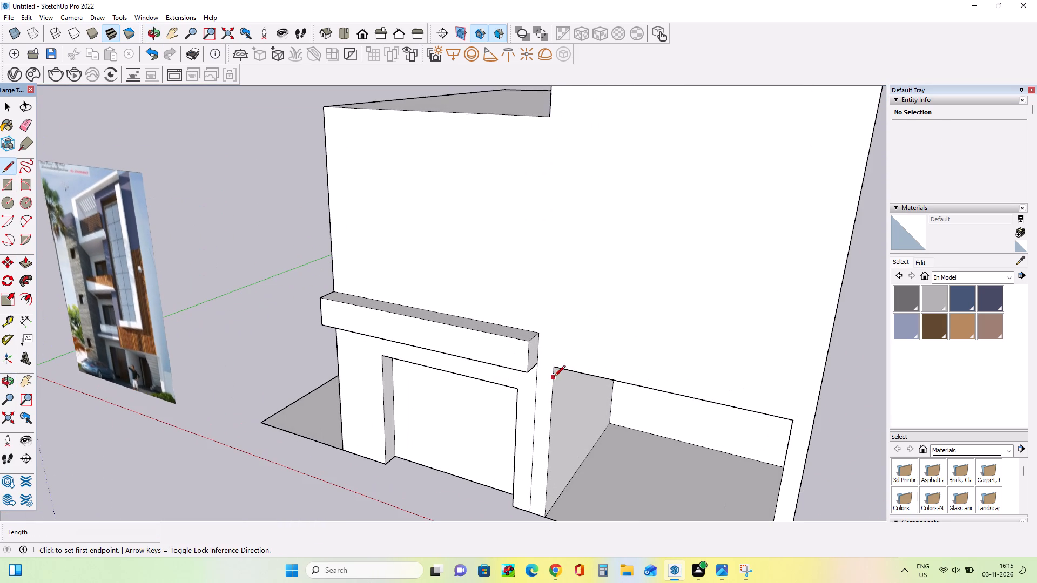
click(556, 369)
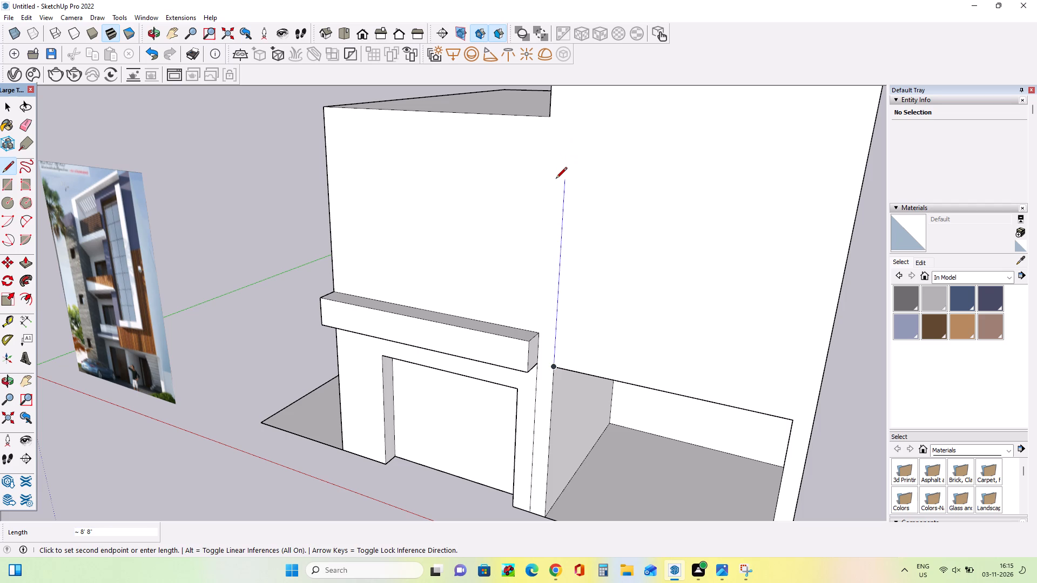
key(Escape)
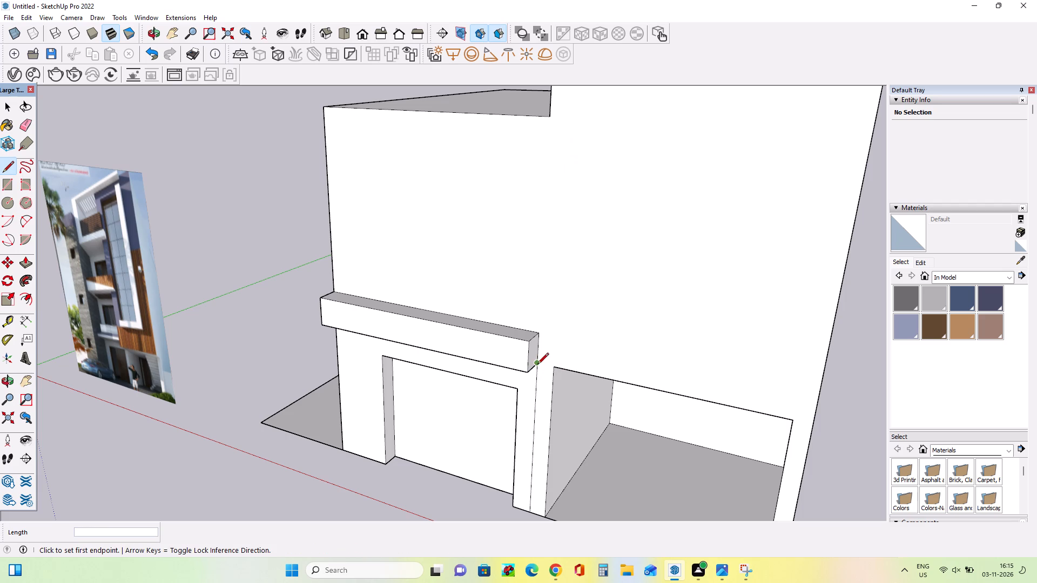
click(538, 364)
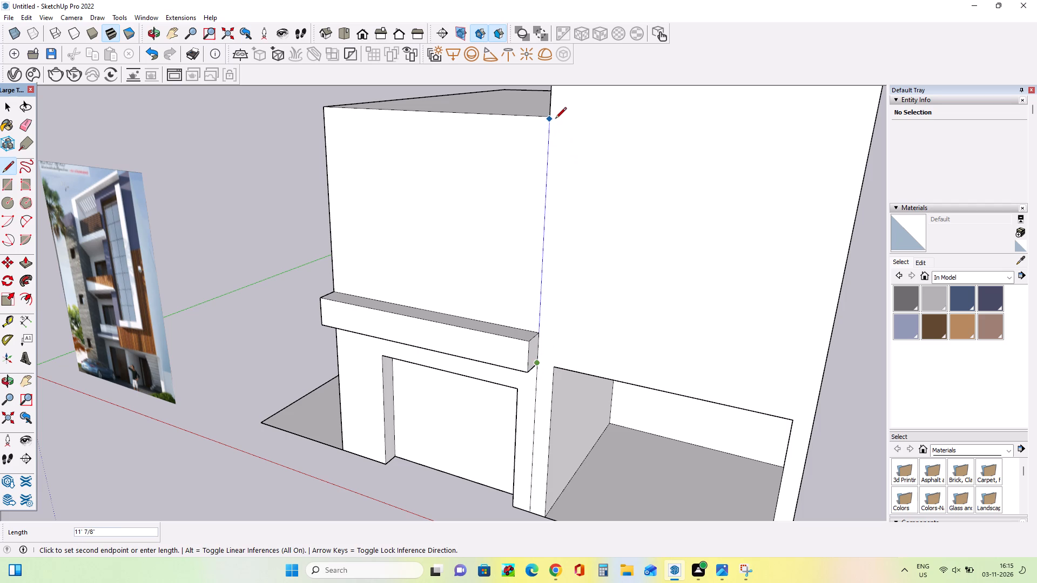
click(555, 116)
Push the first-floor block's front face back 5' 11 5/16" to leave a balcony floor behind the ledge.
middle_drag(551, 269, 597, 302)
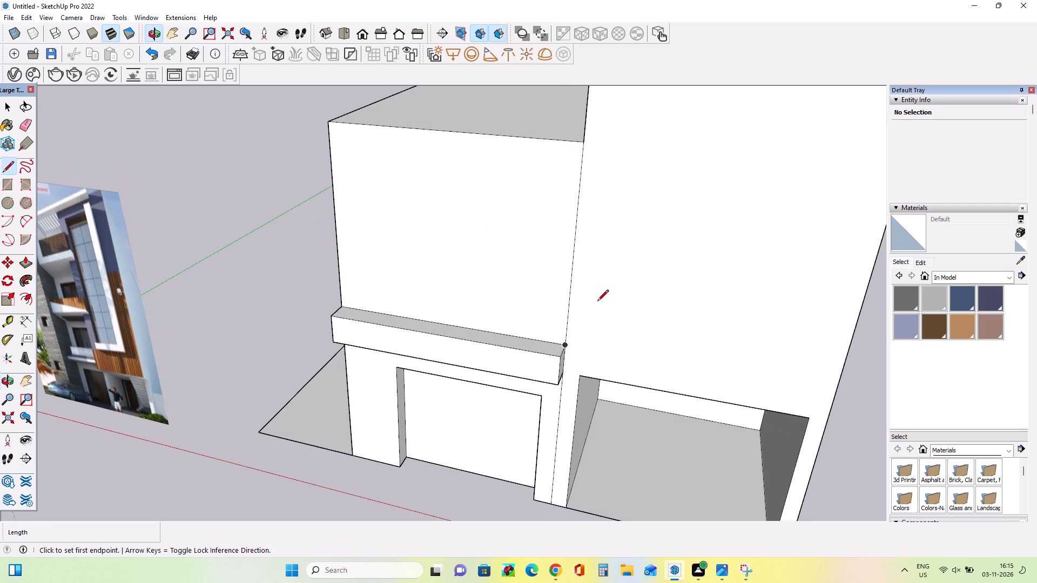
key(space)
middle_drag(598, 342, 628, 332)
scroll(555, 336, down, 3)
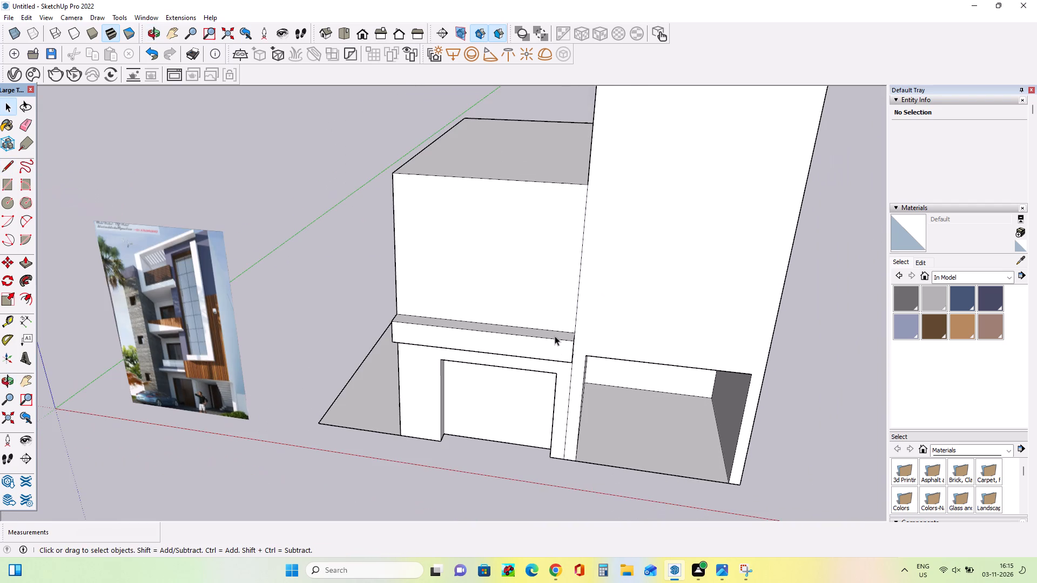
middle_drag(514, 336, 520, 303)
scroll(437, 281, up, 3)
middle_drag(438, 283, 506, 369)
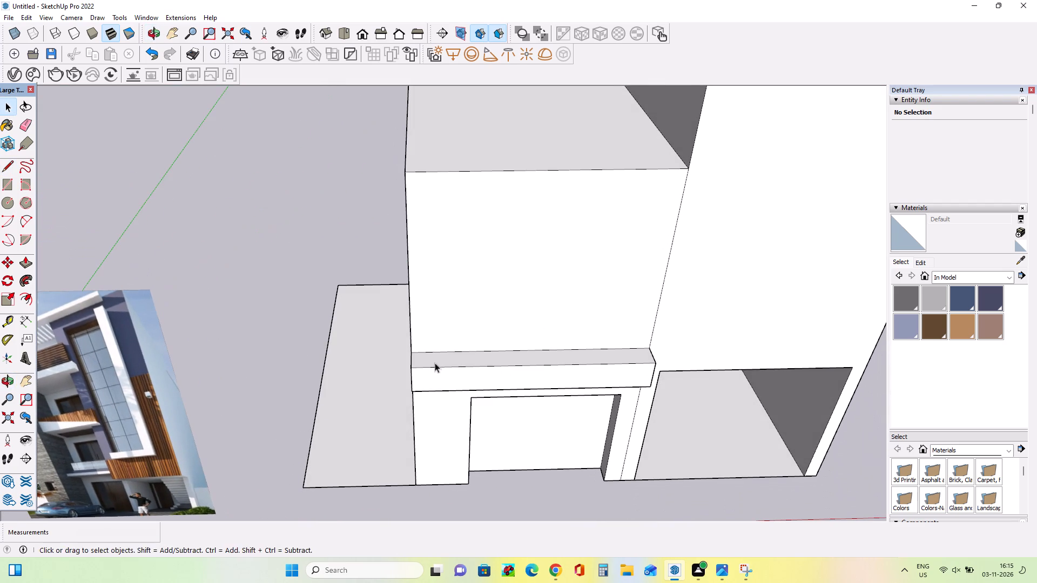
click(25, 261)
drag(530, 316, 526, 250)
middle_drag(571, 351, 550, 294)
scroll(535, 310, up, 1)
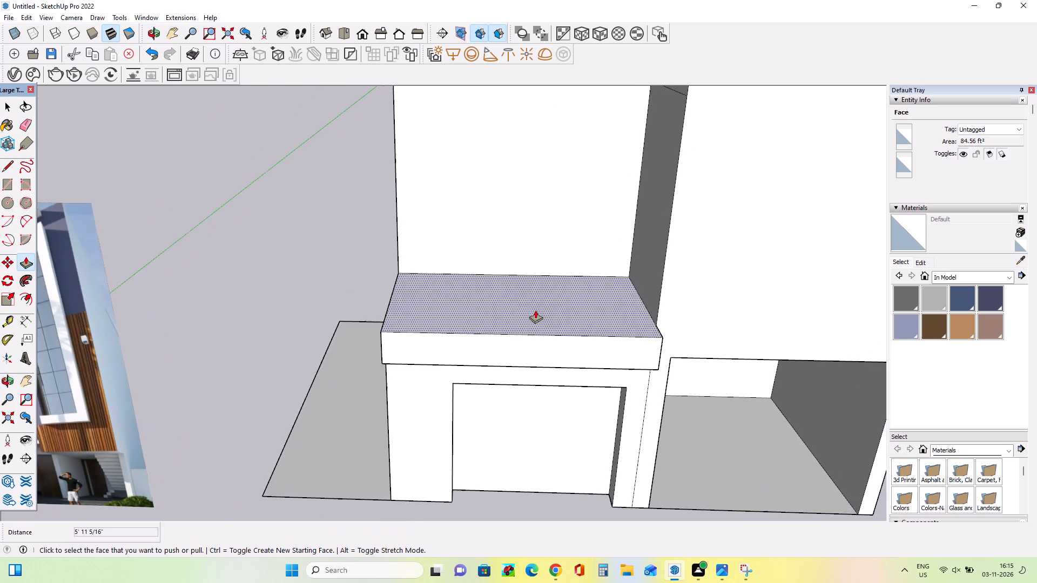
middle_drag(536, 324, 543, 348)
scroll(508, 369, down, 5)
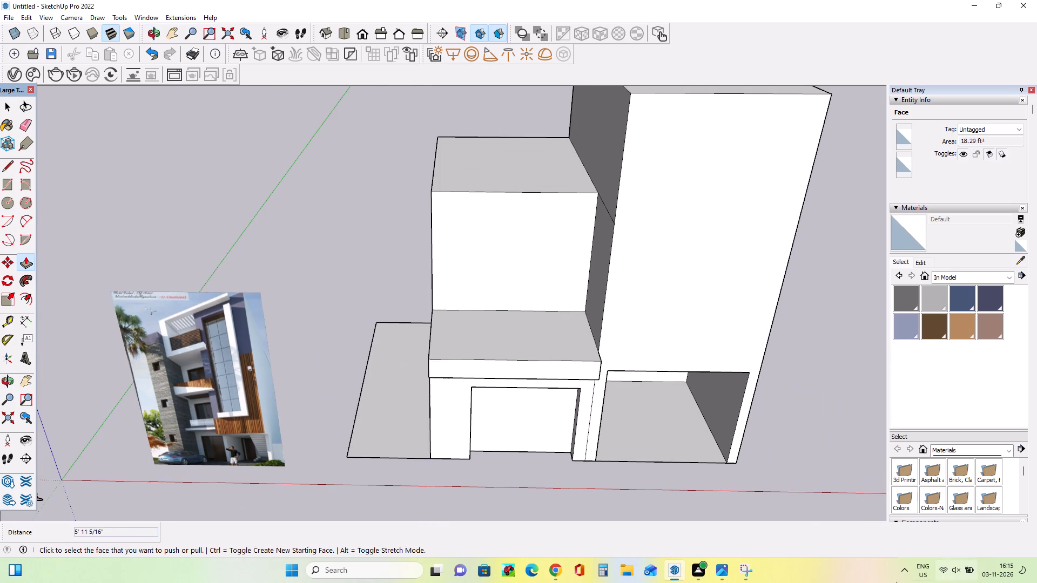
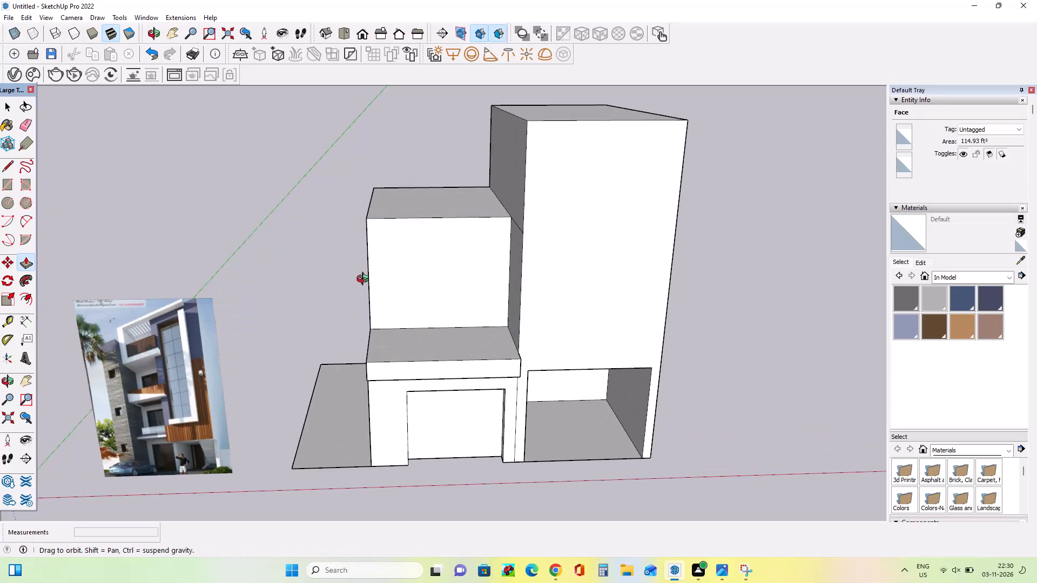
Lower the first-floor block's top face by 11 5/16", and lower it by a further 7 1/16".
middle_drag(365, 280, 380, 217)
middle_drag(446, 240, 450, 296)
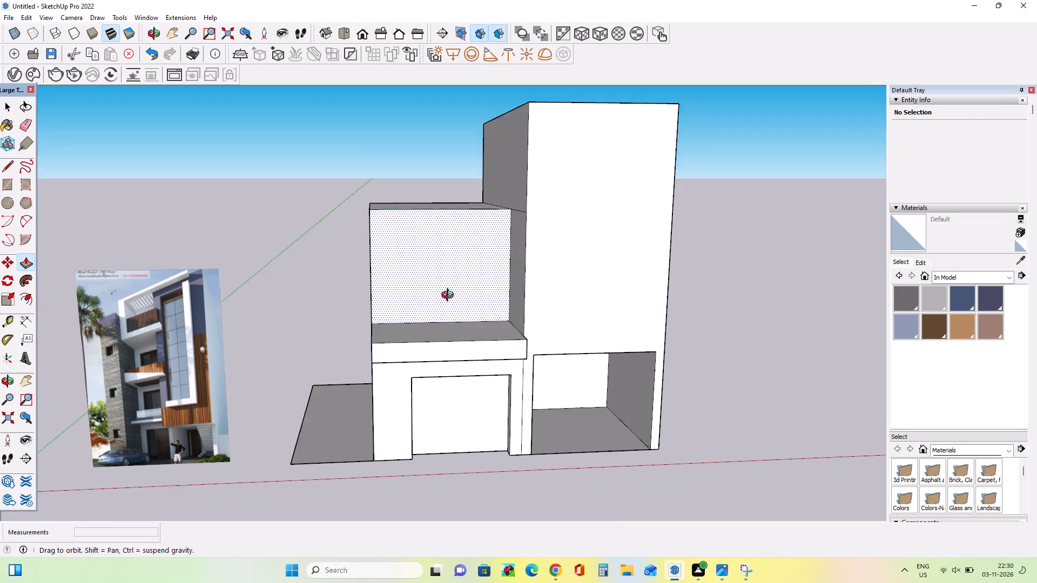
middle_drag(450, 296, 452, 324)
drag(453, 199, 454, 209)
middle_drag(449, 235, 447, 226)
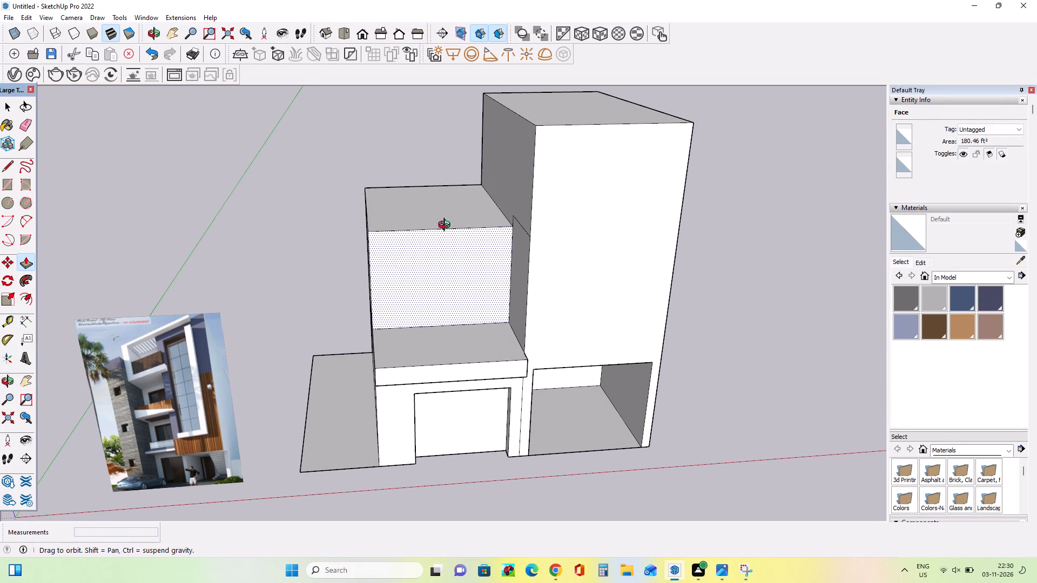
middle_drag(447, 226, 469, 153)
middle_drag(502, 205, 502, 211)
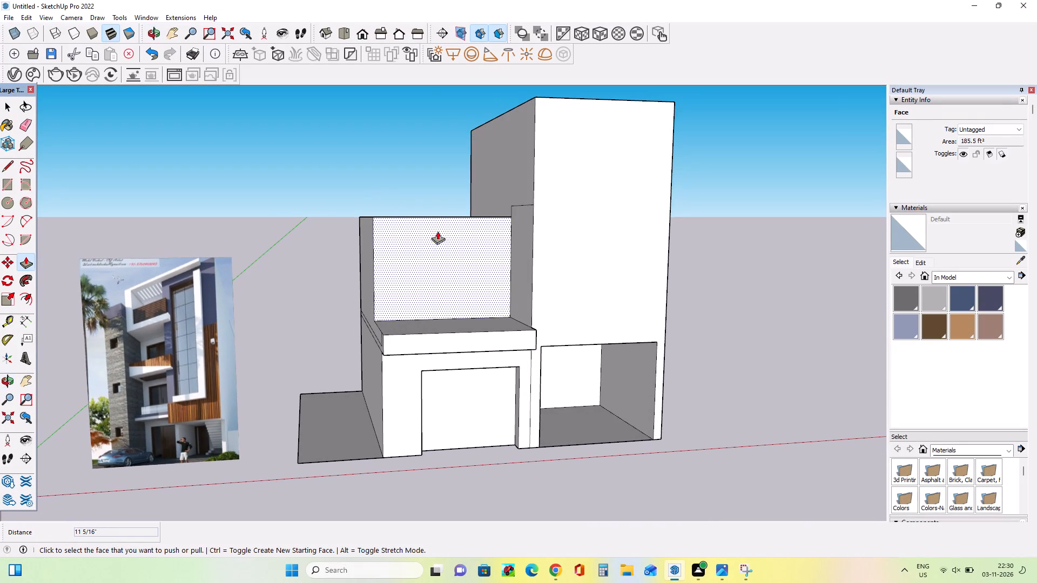
middle_drag(442, 227, 451, 267)
drag(450, 204, 450, 210)
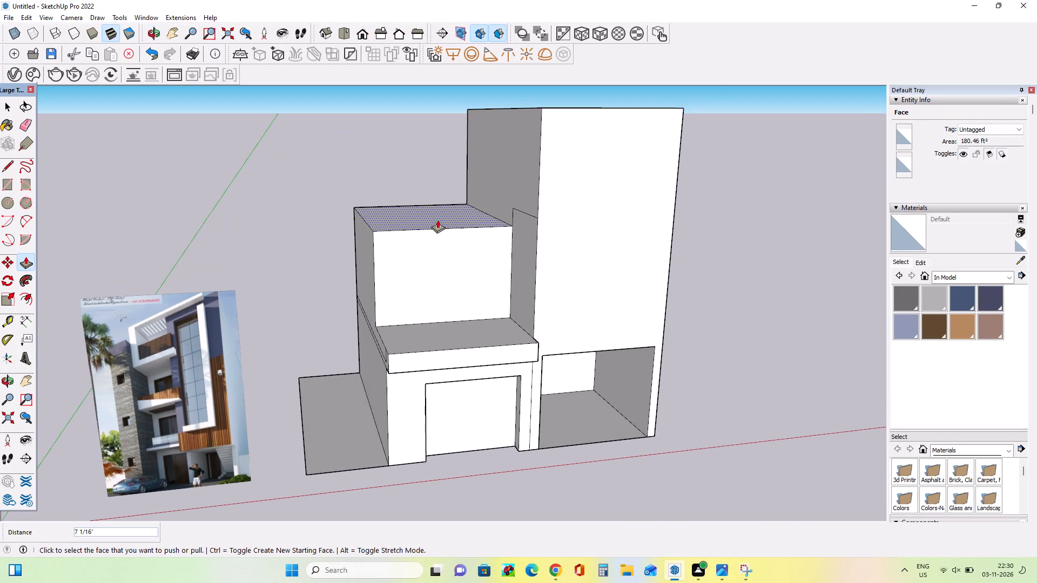
Examine the reference image's balcony and slab arrangement beside the tower and compare it with the model.
scroll(434, 220, up, 1)
middle_drag(433, 220, 432, 189)
scroll(102, 412, up, 2)
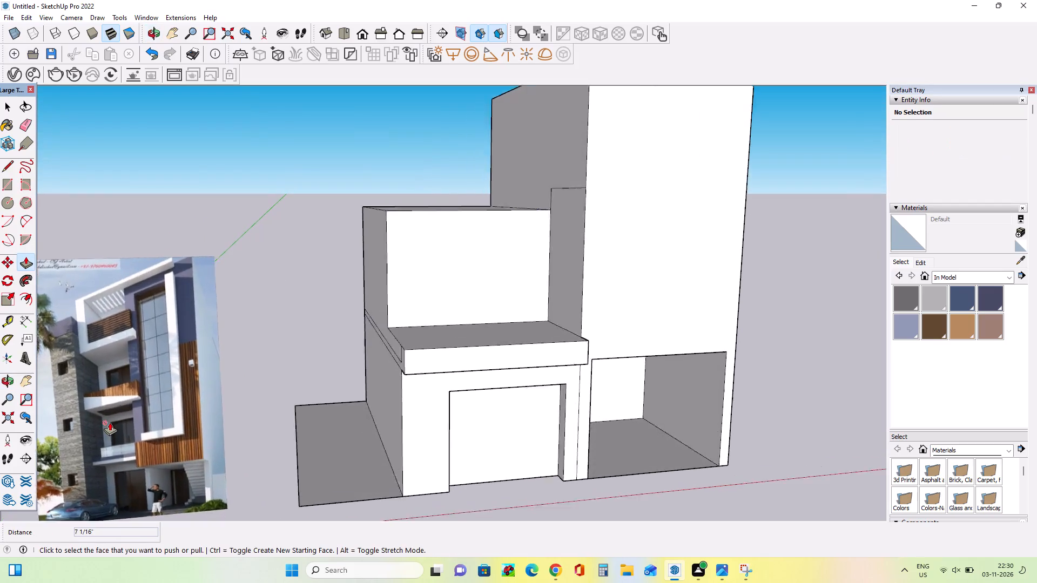
scroll(110, 422, up, 5)
scroll(112, 423, down, 1)
scroll(112, 423, up, 8)
middle_drag(112, 423, 118, 413)
scroll(118, 413, down, 14)
middle_drag(311, 389, 250, 423)
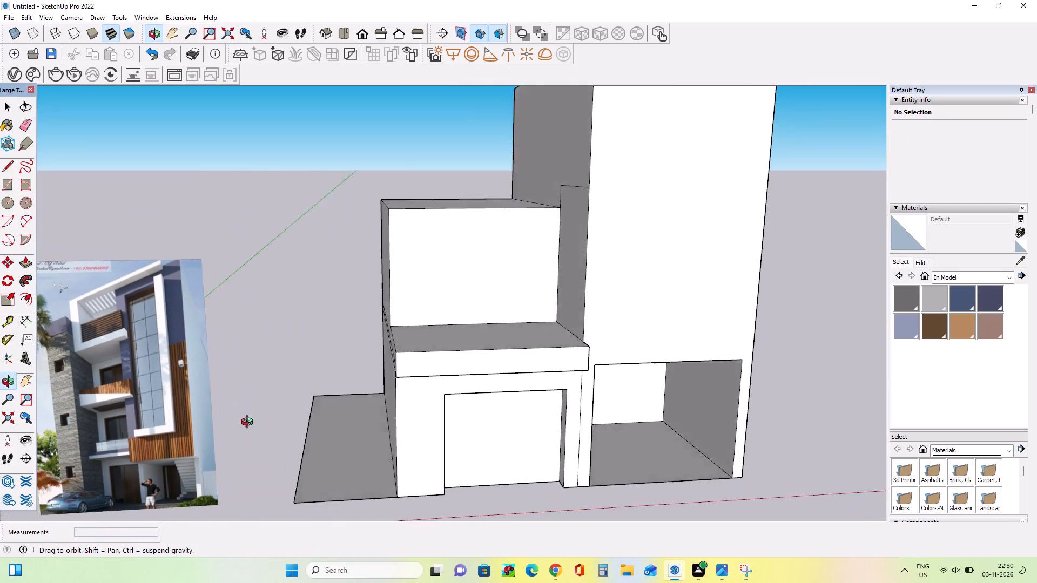
middle_drag(250, 423, 251, 419)
Draw two adjoining rectangles forming a 1' 6 3/8" high strip along the tower's side wall above the block's roof, and erase their dividing line.
middle_drag(470, 227, 478, 267)
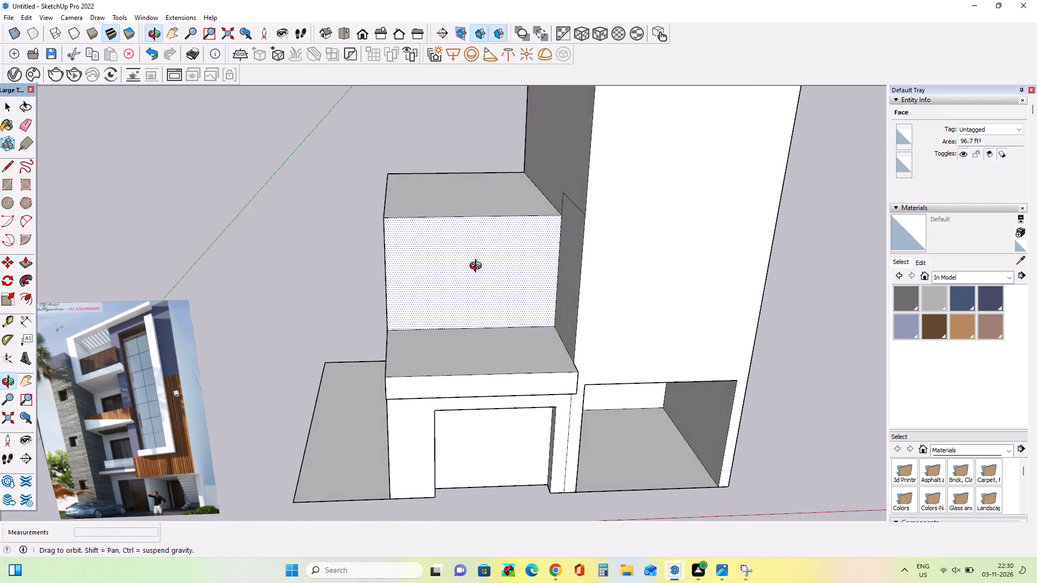
middle_drag(478, 267, 527, 259)
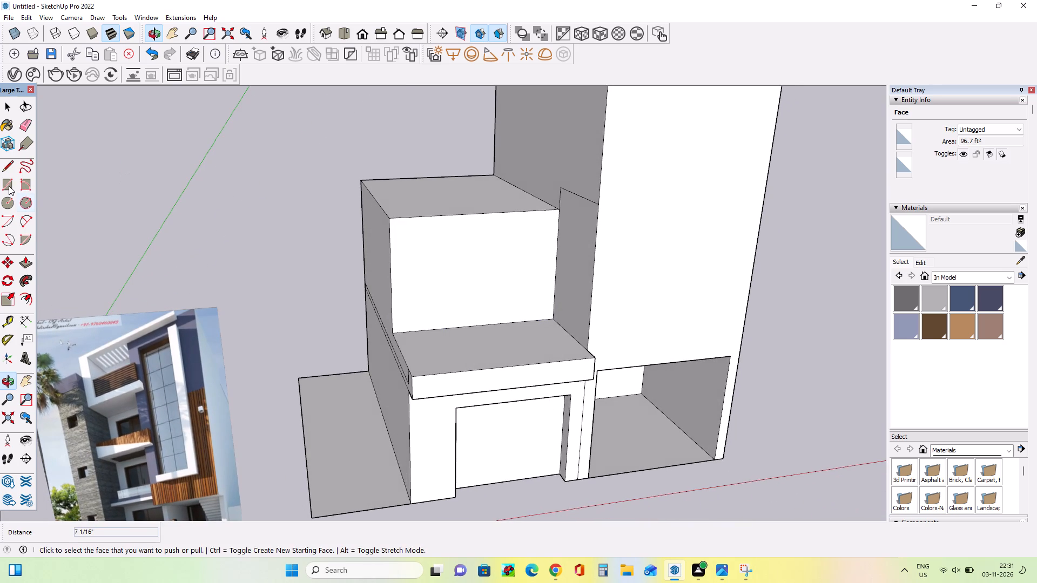
click(9, 186)
click(560, 207)
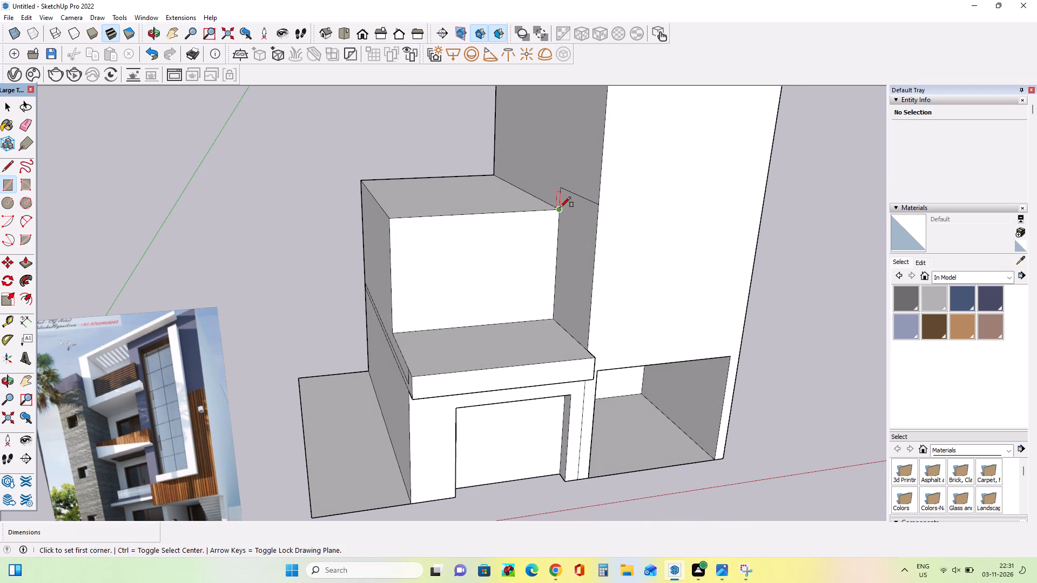
click(595, 207)
middle_drag(581, 247, 623, 306)
click(561, 209)
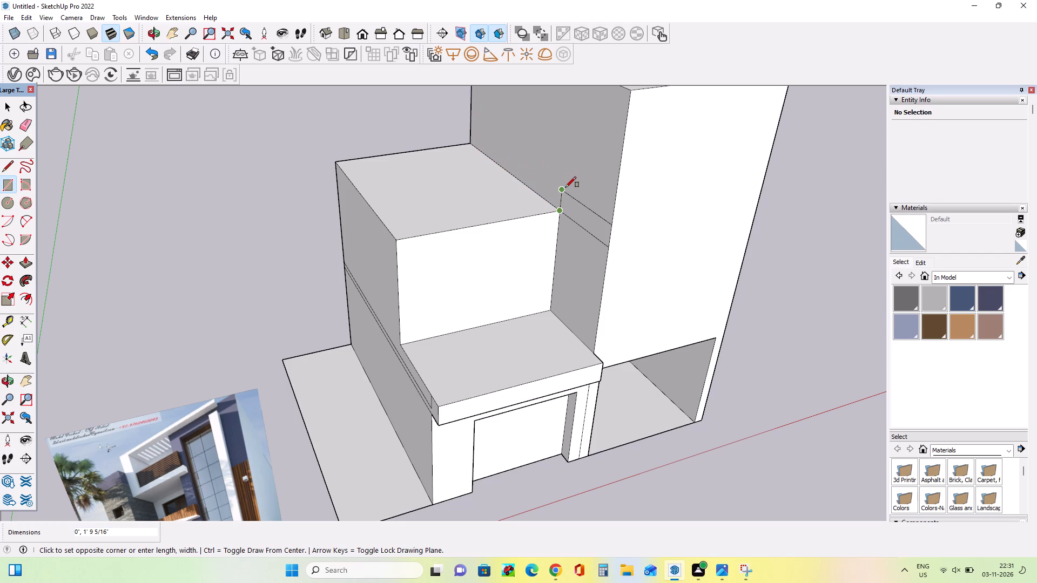
click(565, 187)
click(469, 124)
middle_drag(519, 218, 504, 175)
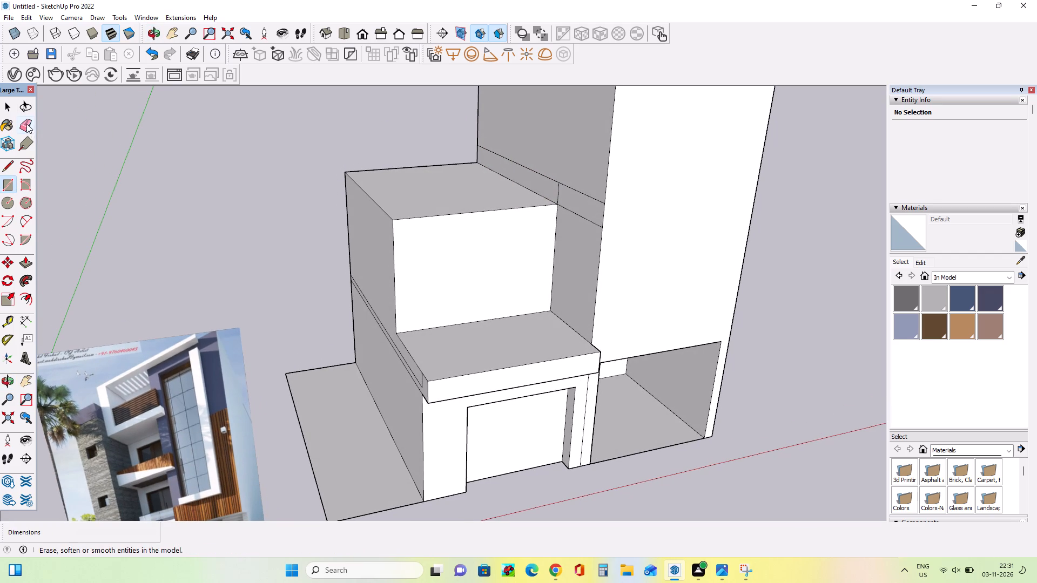
click(26, 124)
drag(557, 192, 564, 194)
middle_drag(561, 200, 519, 186)
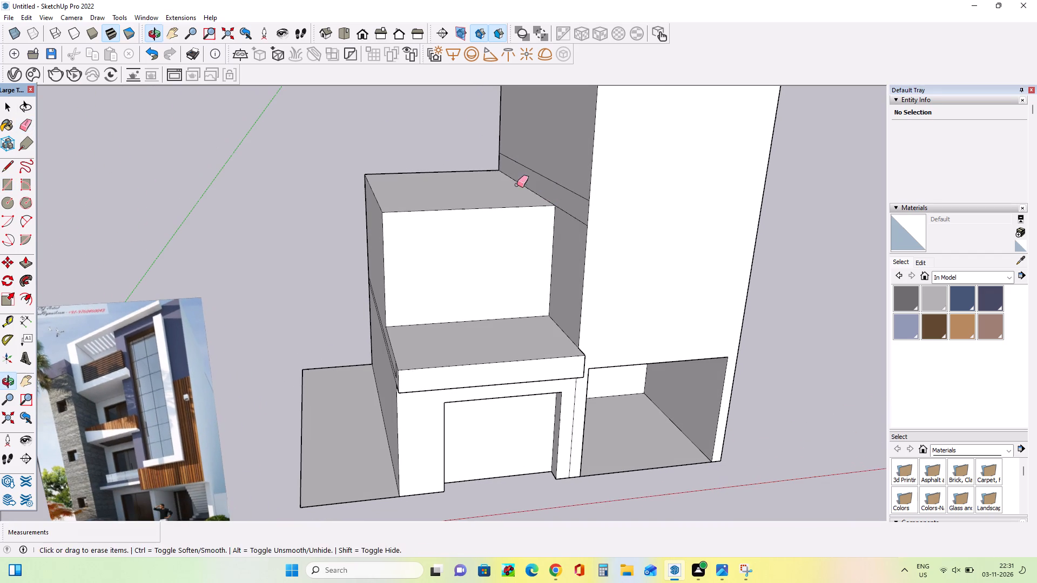
Pull the strip out 11' 10 13/16" from the tower as a slab over the balcony, and push its top face down 9 15/16".
click(26, 260)
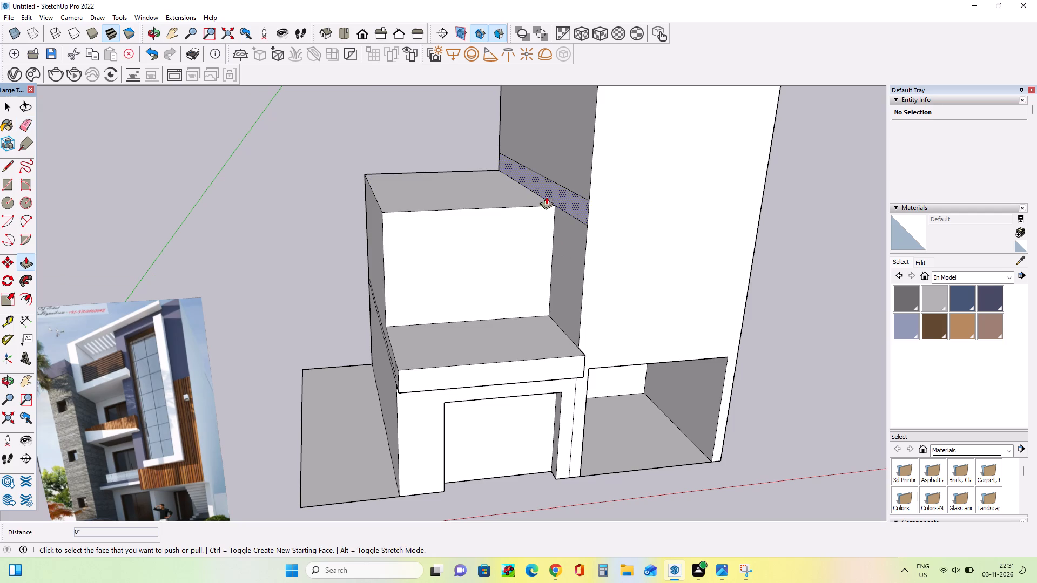
drag(565, 191, 373, 255)
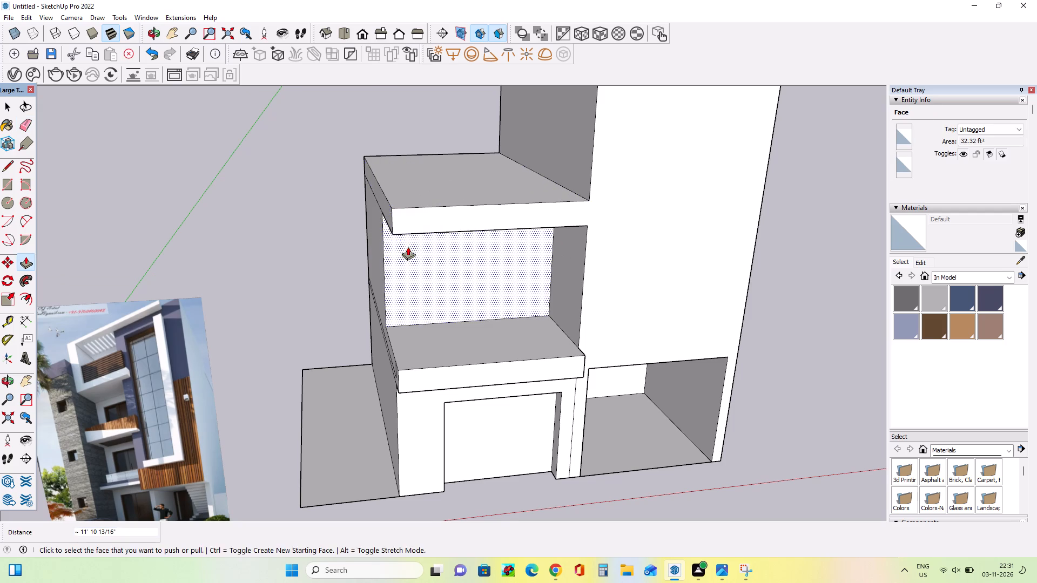
middle_drag(412, 241, 419, 209)
middle_drag(506, 241, 463, 289)
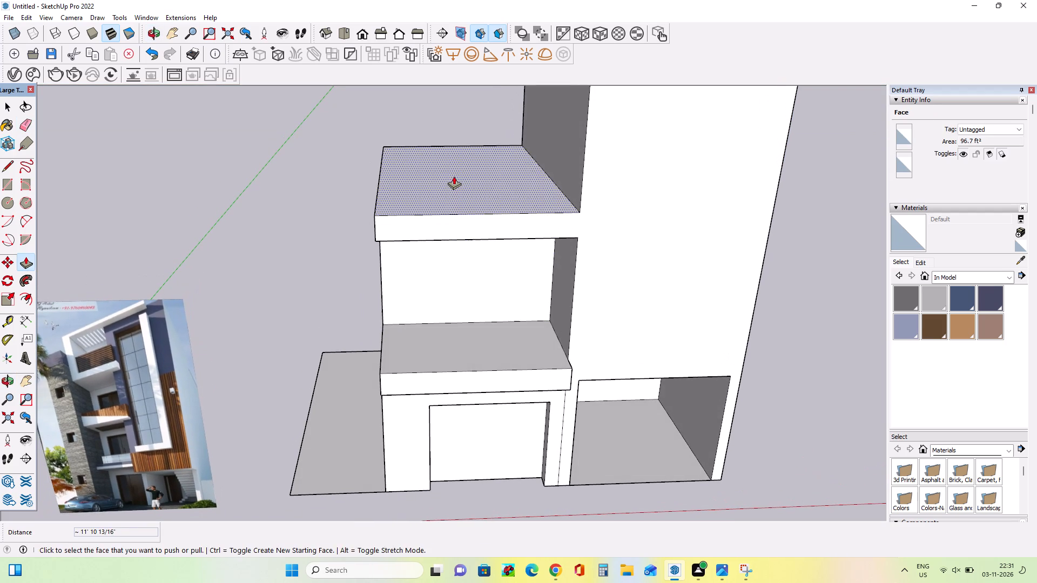
drag(454, 173, 454, 184)
Inspect the new slab, balcony and outer side wall from several angles against the reference image.
middle_drag(455, 204, 467, 148)
middle_drag(455, 182, 446, 227)
scroll(447, 216, down, 1)
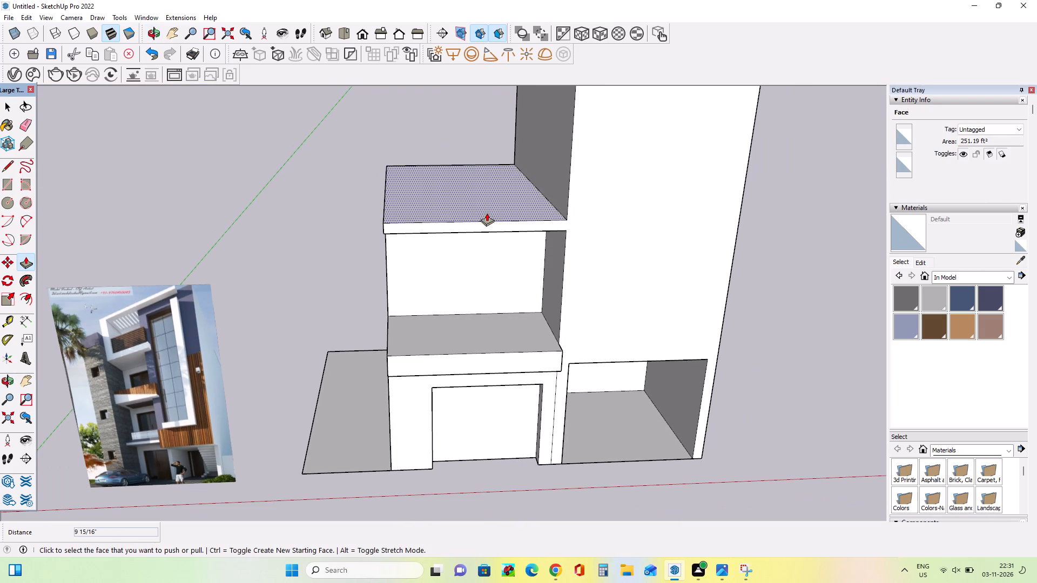
middle_drag(487, 213, 477, 245)
scroll(415, 193, up, 2)
middle_drag(453, 231, 453, 141)
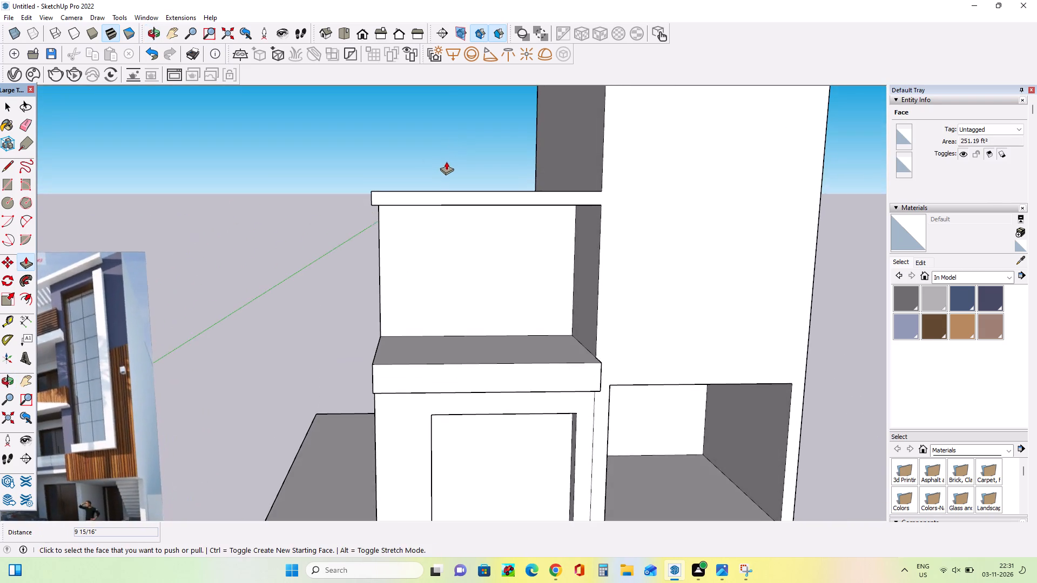
scroll(446, 164, down, 3)
middle_drag(453, 181, 463, 252)
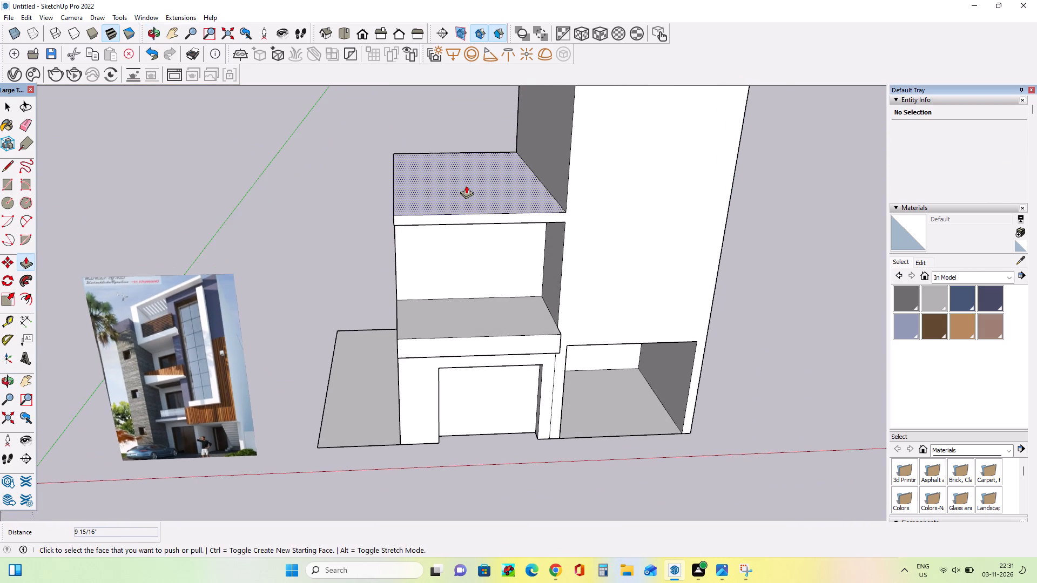
scroll(466, 185, up, 1)
middle_drag(466, 185, 504, 127)
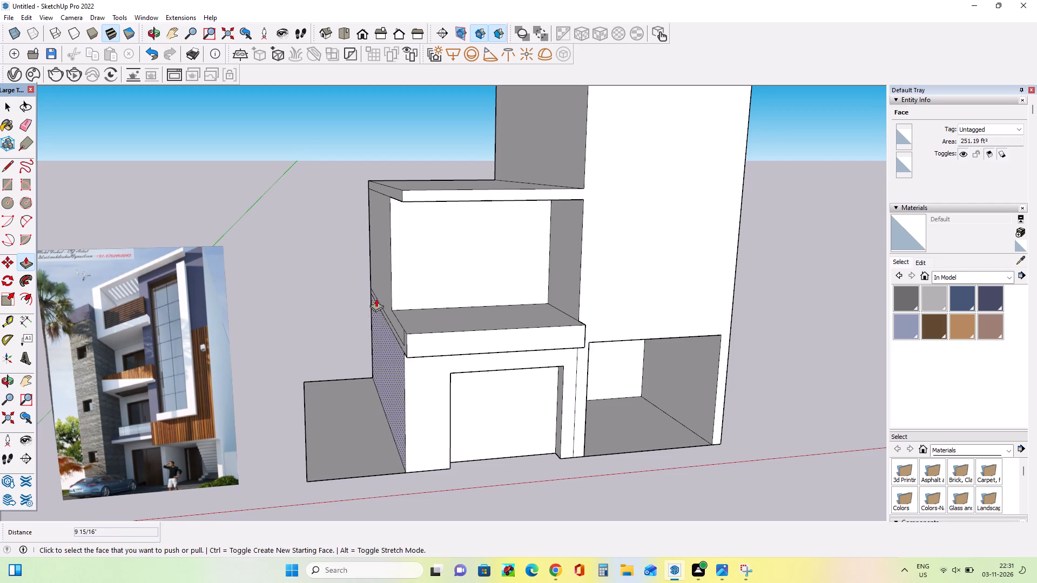
middle_drag(379, 295, 373, 261)
scroll(373, 259, down, 3)
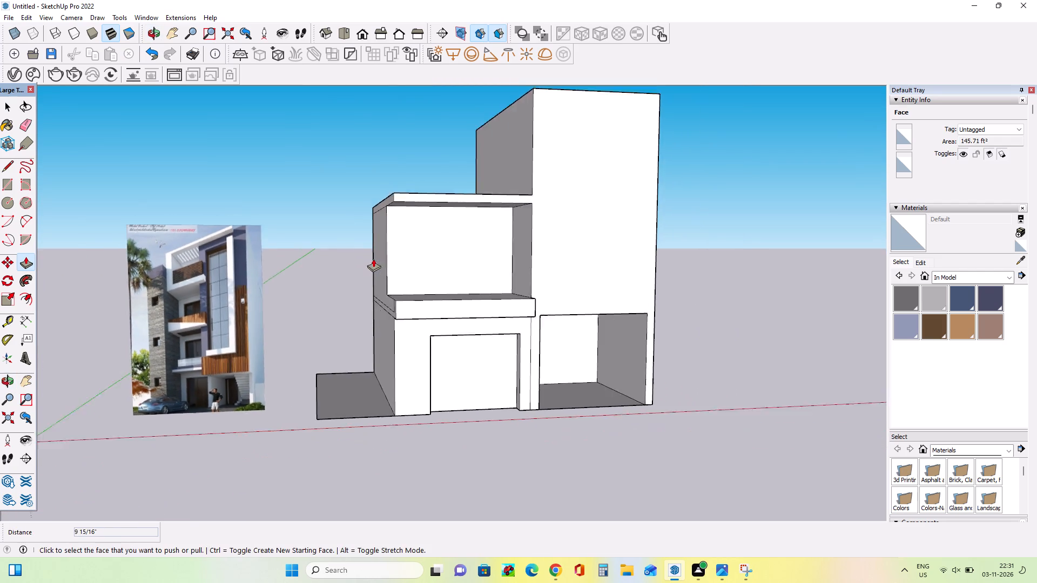
middle_drag(441, 263, 427, 301)
scroll(430, 173, up, 2)
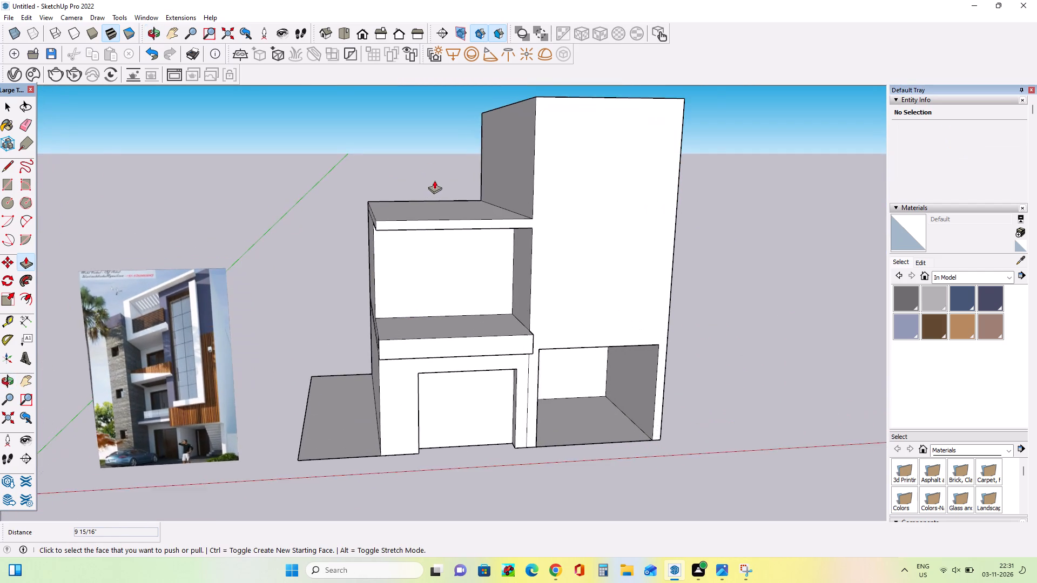
Draw a narrow rectangle about 11' 11" long on the upper slab along its front edge, from the tower corner to the outer side.
scroll(434, 180, up, 2)
middle_drag(439, 217, 441, 272)
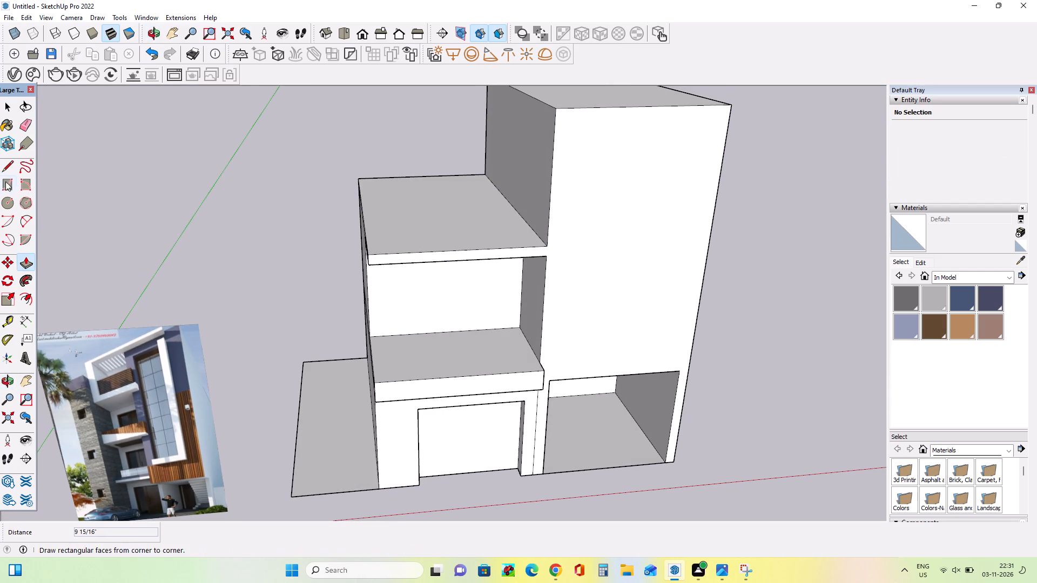
click(6, 182)
middle_drag(641, 213, 639, 268)
scroll(590, 260, up, 1)
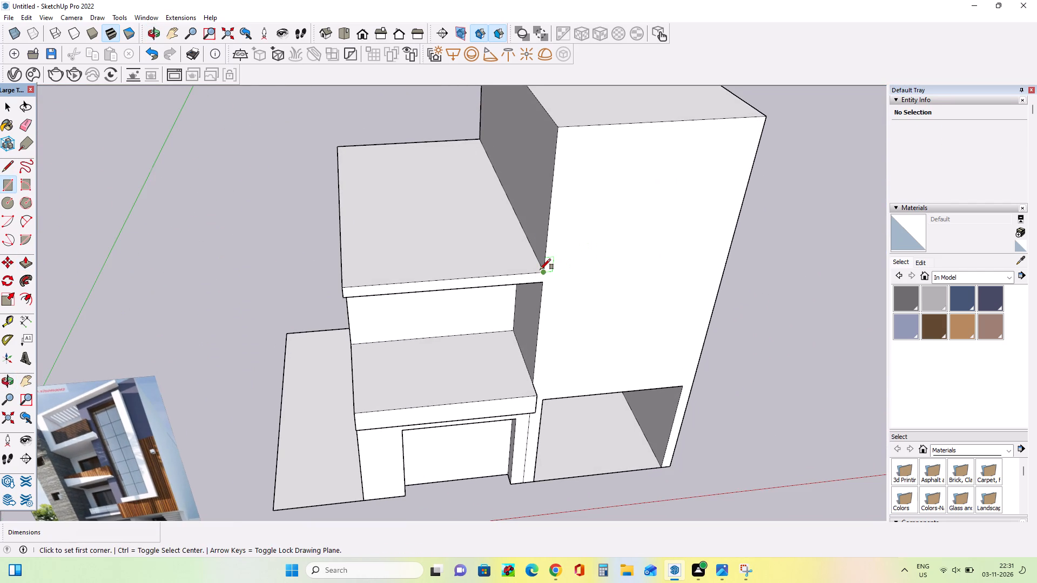
click(540, 269)
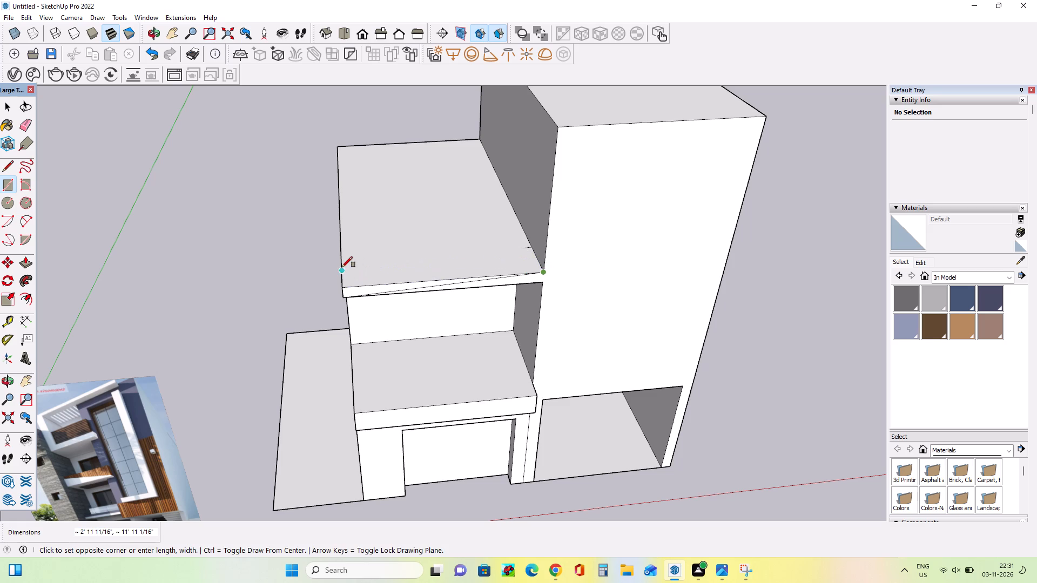
click(341, 277)
middle_drag(474, 256, 475, 224)
scroll(475, 224, down, 3)
Pull the front strip up 3' 7 7/16" as a balcony parapet and thin it by pushing its inner face in 8 11/16".
click(21, 263)
middle_drag(482, 290, 486, 324)
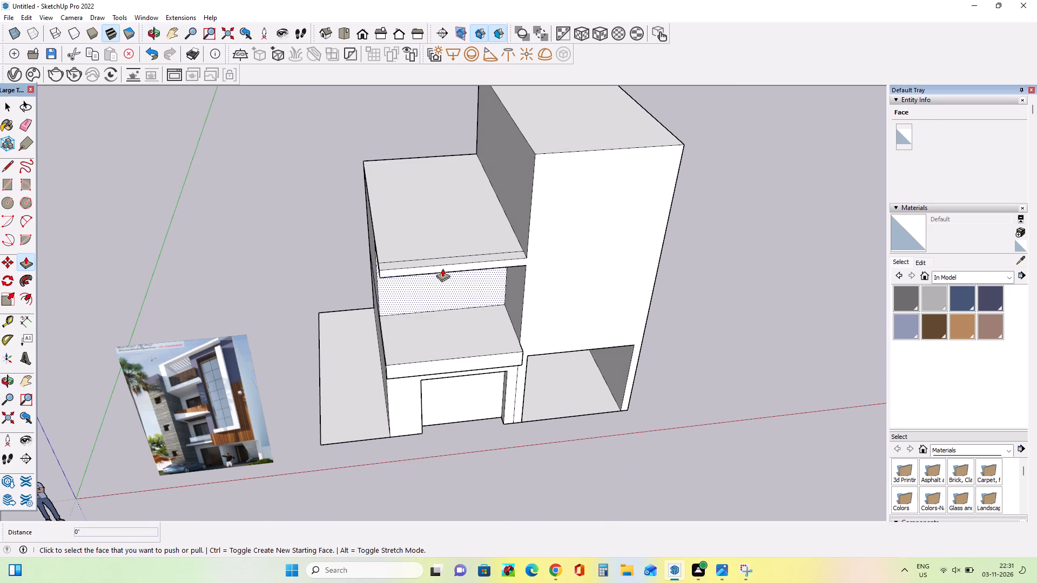
drag(442, 265, 450, 225)
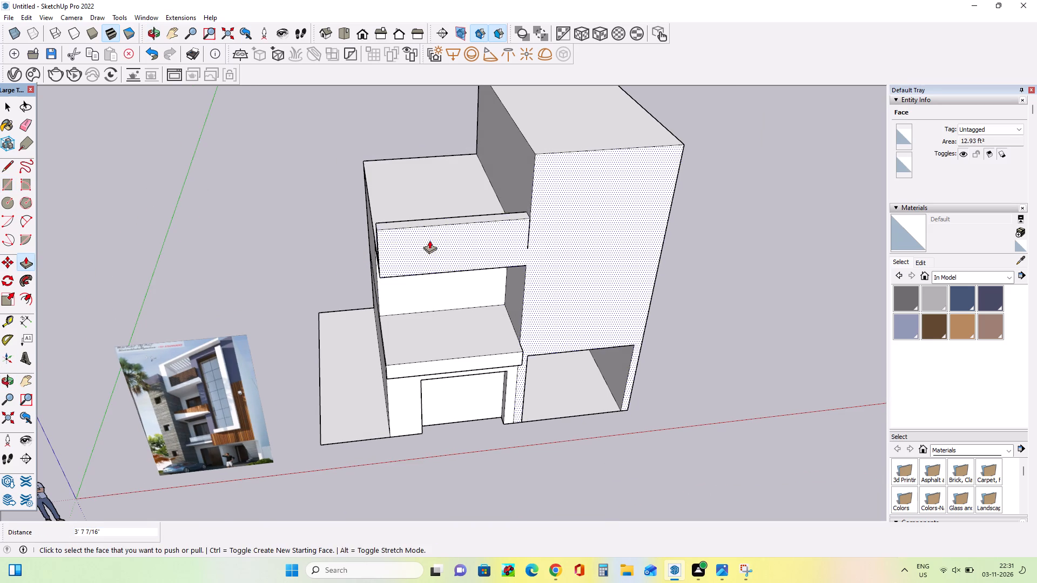
middle_drag(430, 243, 900, 284)
drag(517, 234, 521, 235)
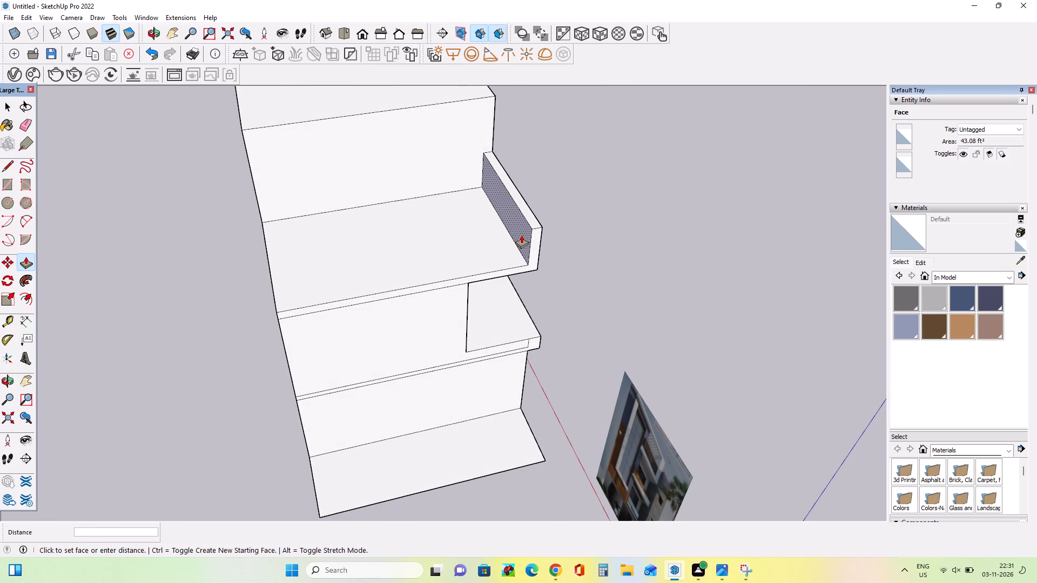
drag(521, 235, 526, 235)
middle_drag(618, 286, 223, 268)
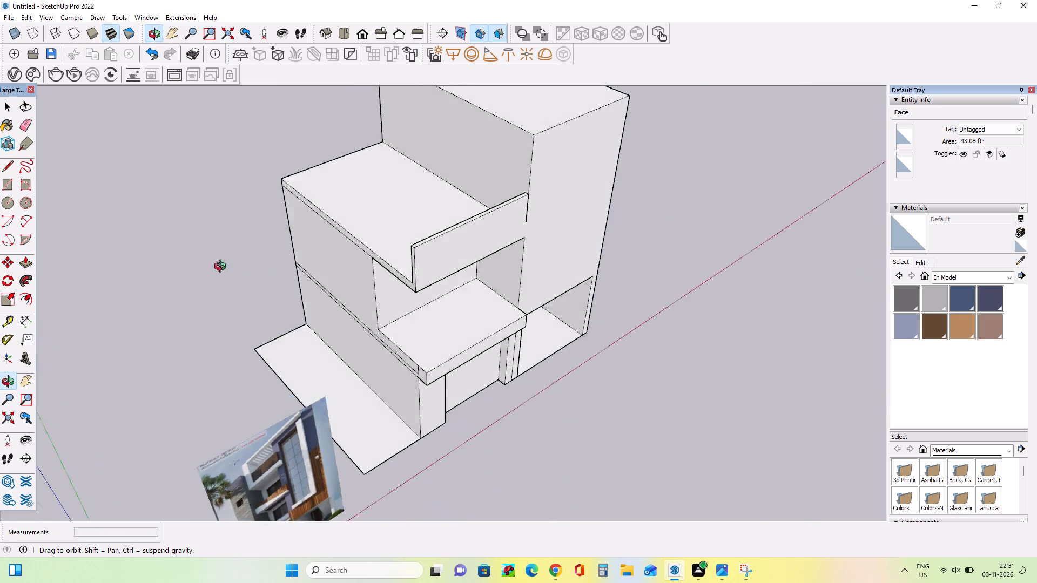
middle_drag(223, 268, 182, 200)
Examine the parapet and the facade's overall massing against the reference image.
scroll(413, 181, up, 3)
middle_drag(470, 198, 452, 209)
scroll(452, 209, down, 3)
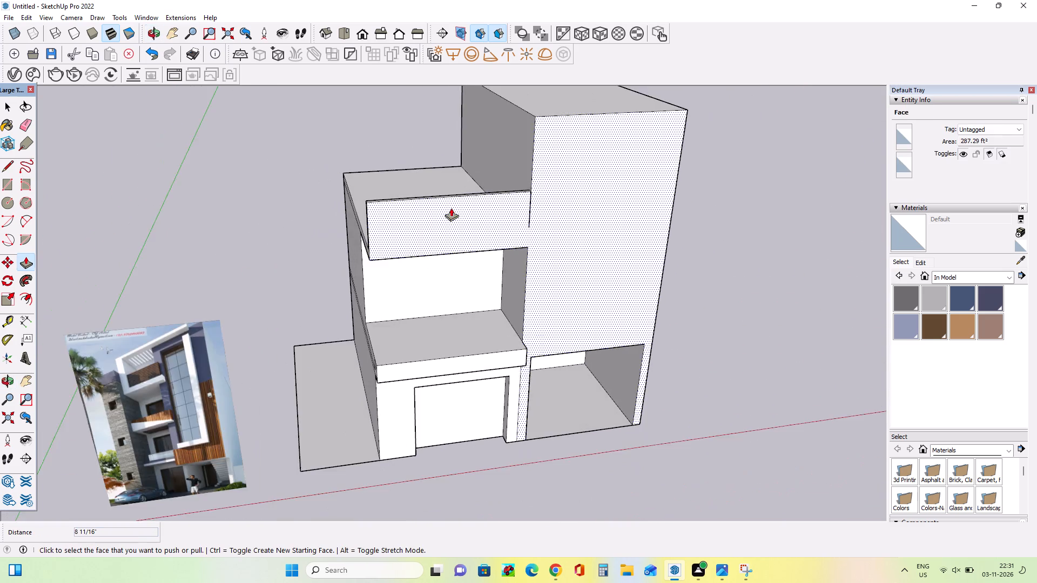
scroll(451, 208, down, 3)
middle_drag(478, 255, 474, 189)
scroll(448, 189, up, 4)
scroll(448, 189, down, 2)
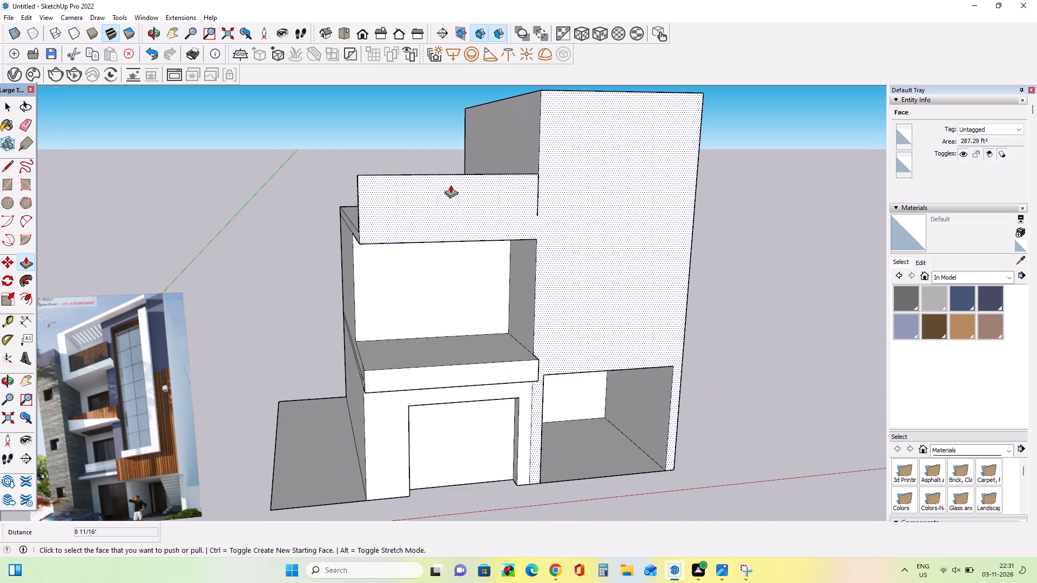
scroll(450, 185, down, 2)
middle_drag(474, 179, 473, 196)
middle_drag(369, 388, 371, 318)
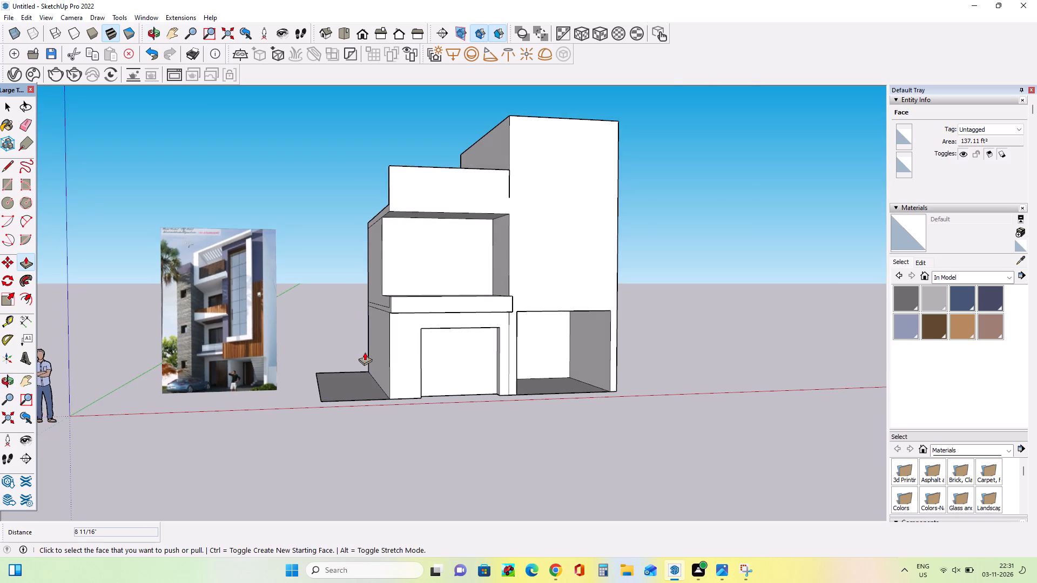
Pull the lower outer side wall out 8 3/4" and bring the ledge's side strip and the first-floor side face flush with it.
scroll(365, 352, up, 4)
drag(375, 341, 367, 344)
middle_drag(386, 311, 389, 387)
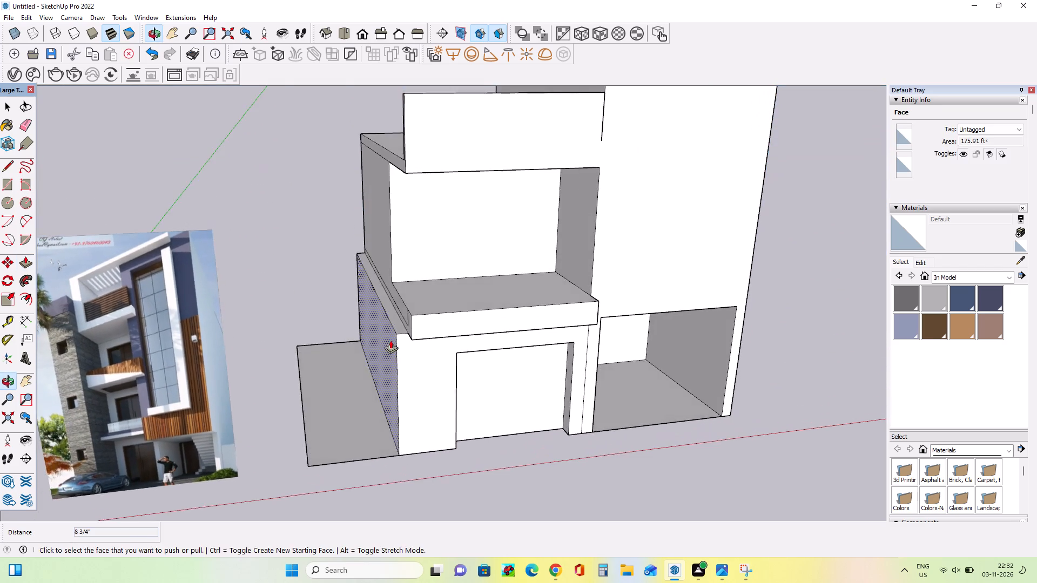
scroll(397, 325, up, 4)
drag(407, 322, 390, 349)
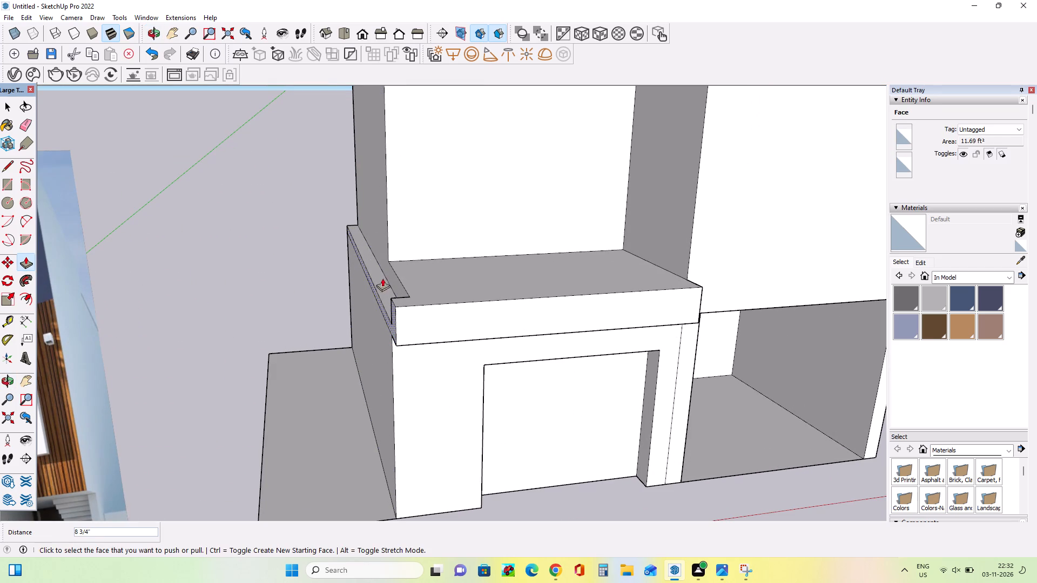
drag(389, 277, 378, 330)
middle_drag(420, 352, 485, 310)
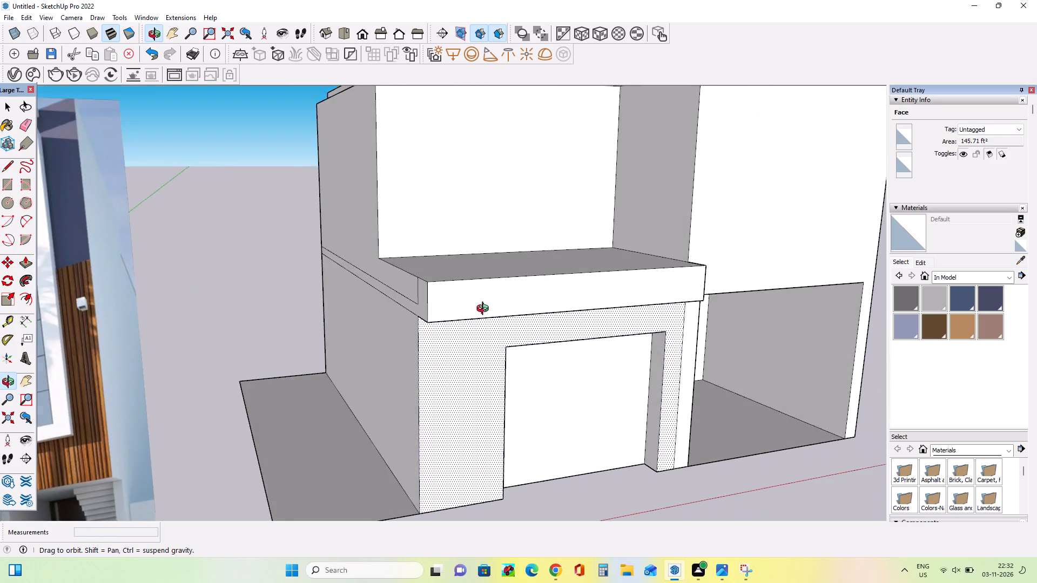
Pull the upper slab's outer side face out 8 3/4" so it is flush with the outer side wall.
middle_drag(485, 310, 386, 322)
scroll(423, 297, down, 5)
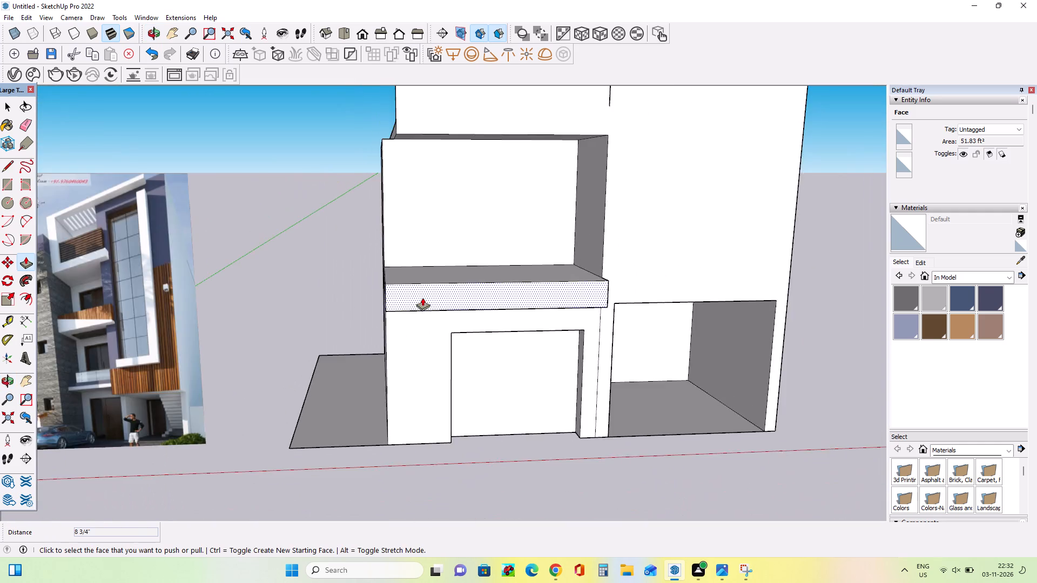
scroll(422, 297, down, 3)
middle_drag(472, 294, 484, 368)
scroll(358, 164, up, 4)
drag(418, 204, 408, 210)
key(ctrl+z)
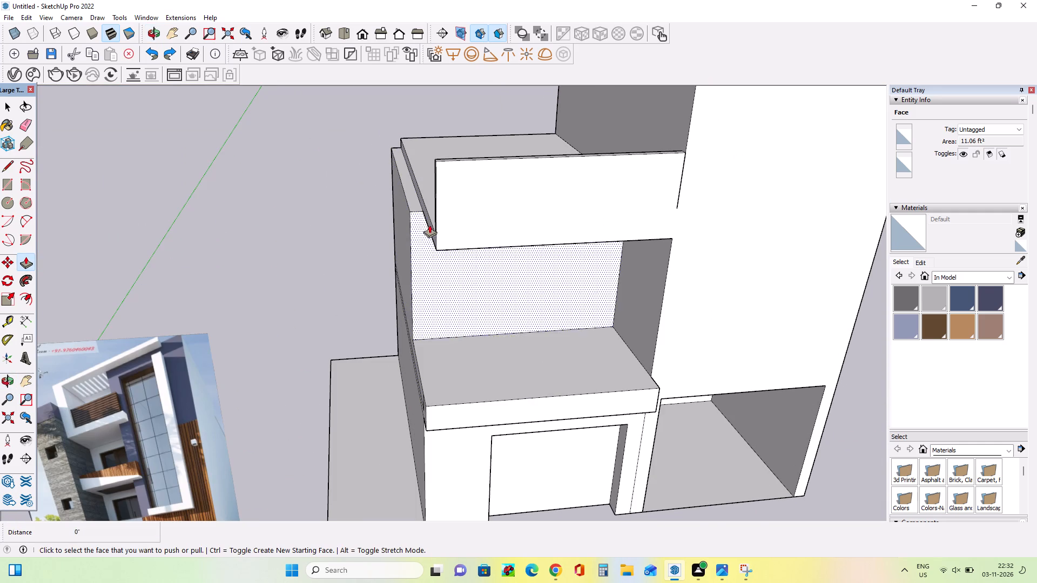
scroll(427, 219, up, 4)
drag(427, 222, 393, 255)
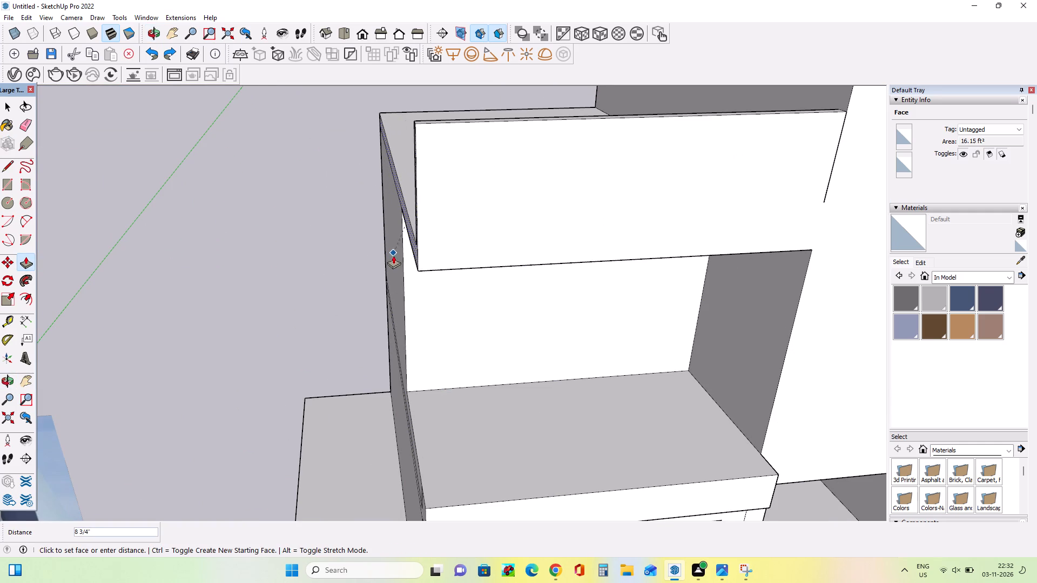
drag(393, 255, 393, 261)
Draw a vertical line about 13' 11 13/16" long down the tower's front corner, from the parapet top to the ledge's underside.
middle_drag(402, 295, 404, 267)
scroll(347, 290, down, 8)
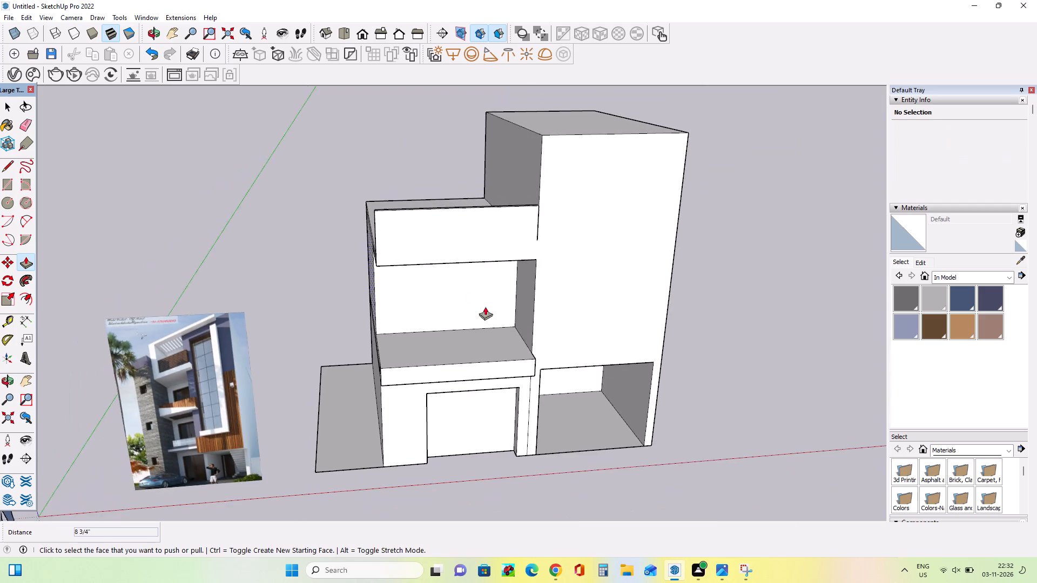
middle_drag(482, 303, 461, 228)
scroll(461, 222, up, 2)
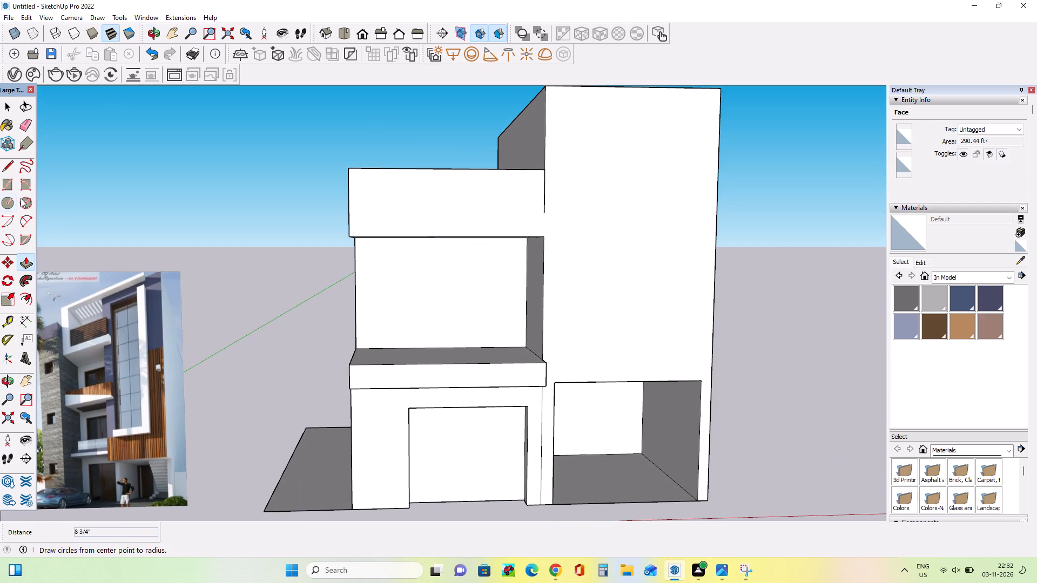
click(9, 165)
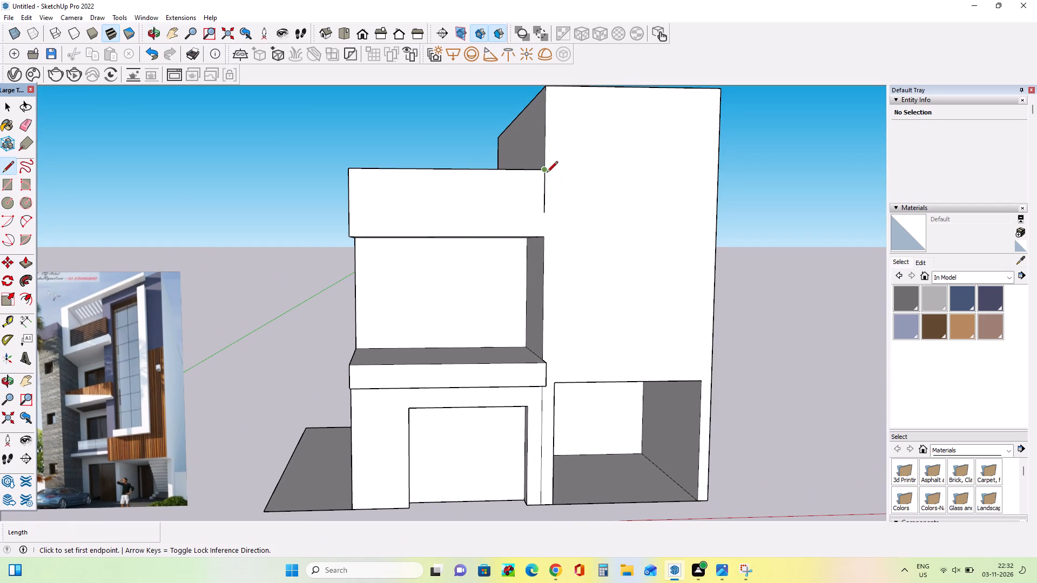
click(547, 173)
middle_drag(547, 369, 416, 414)
scroll(467, 399, up, 5)
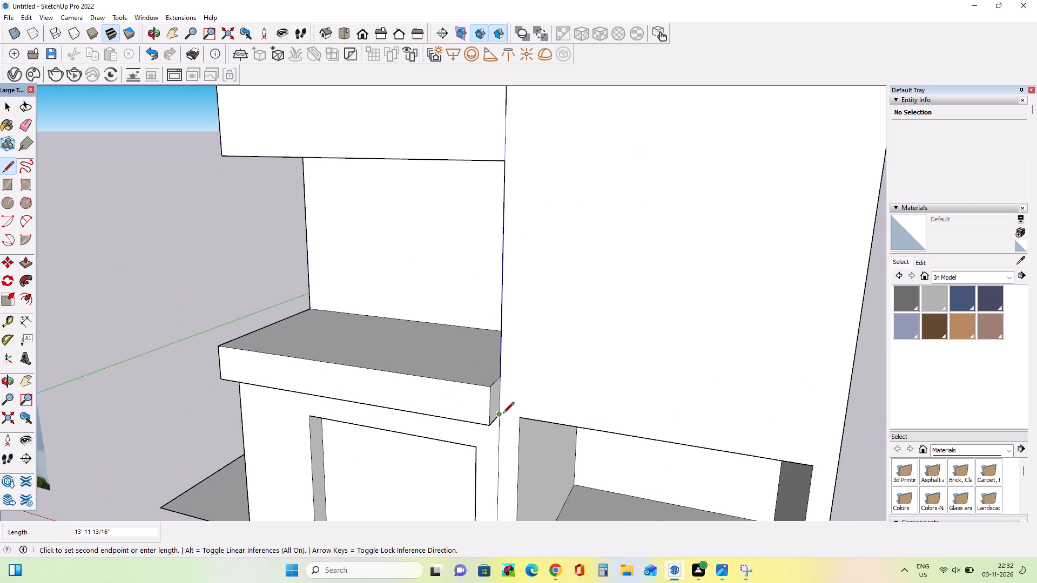
click(500, 414)
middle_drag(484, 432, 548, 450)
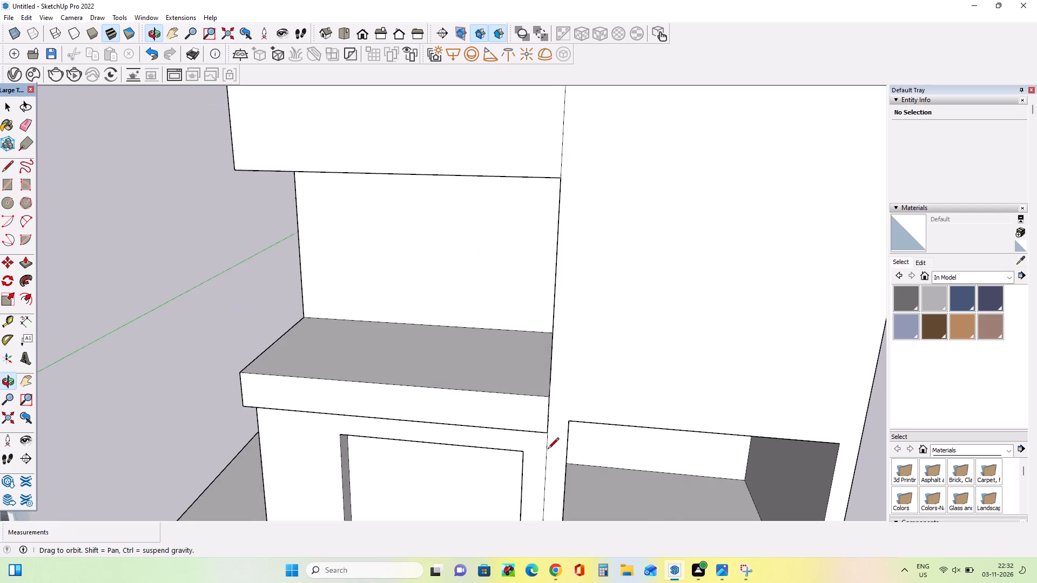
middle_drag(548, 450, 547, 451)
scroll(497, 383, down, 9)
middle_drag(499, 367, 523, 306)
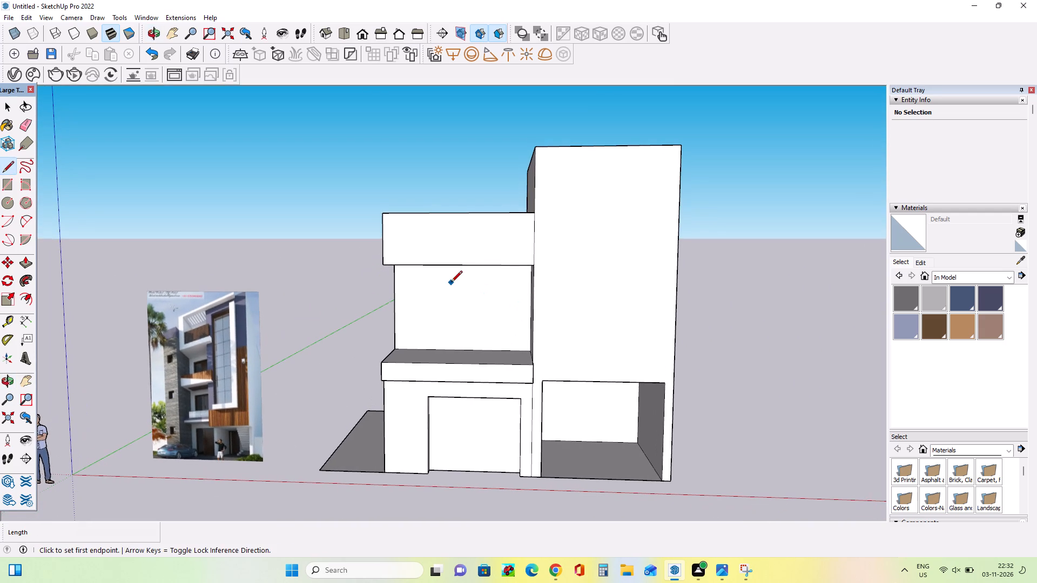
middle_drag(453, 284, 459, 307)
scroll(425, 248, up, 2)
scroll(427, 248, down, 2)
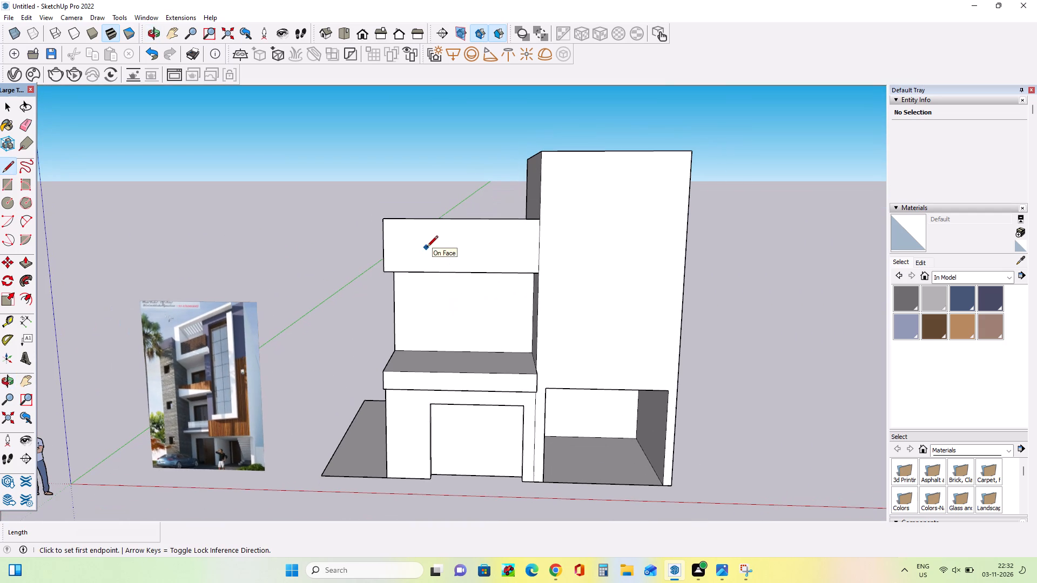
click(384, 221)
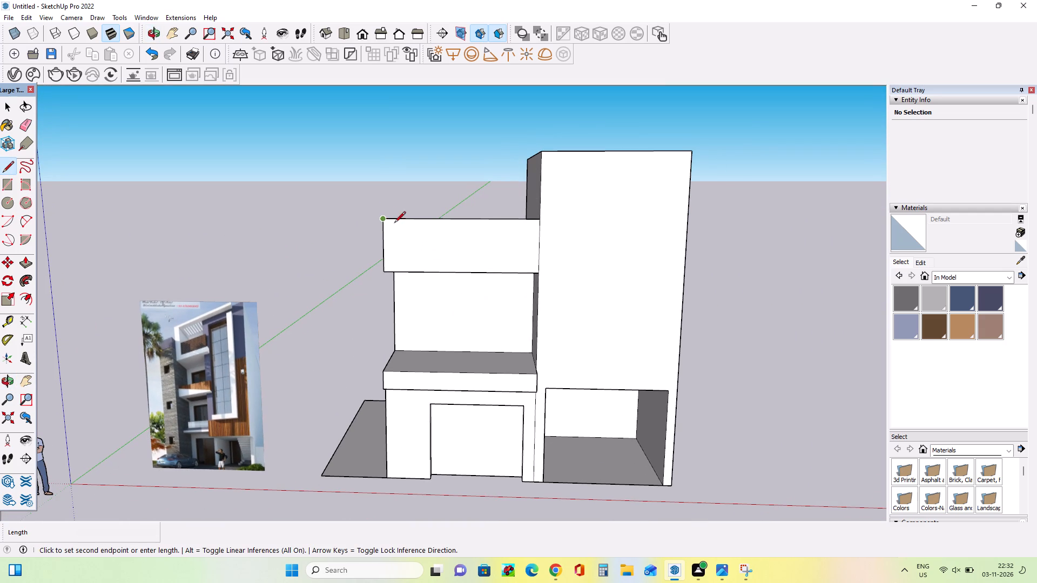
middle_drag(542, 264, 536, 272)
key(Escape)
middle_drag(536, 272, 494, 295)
Pull the upper parapet's front face out 1' 1 11/16" and adjust it flush with the lower ledge's front face.
scroll(556, 275, up, 1)
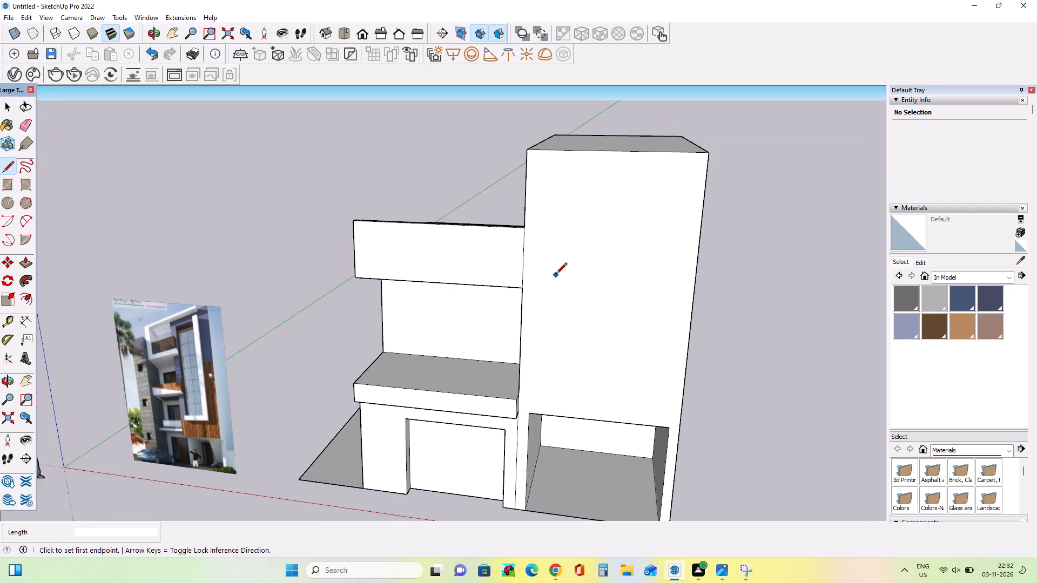
scroll(557, 275, up, 1)
middle_click(557, 275)
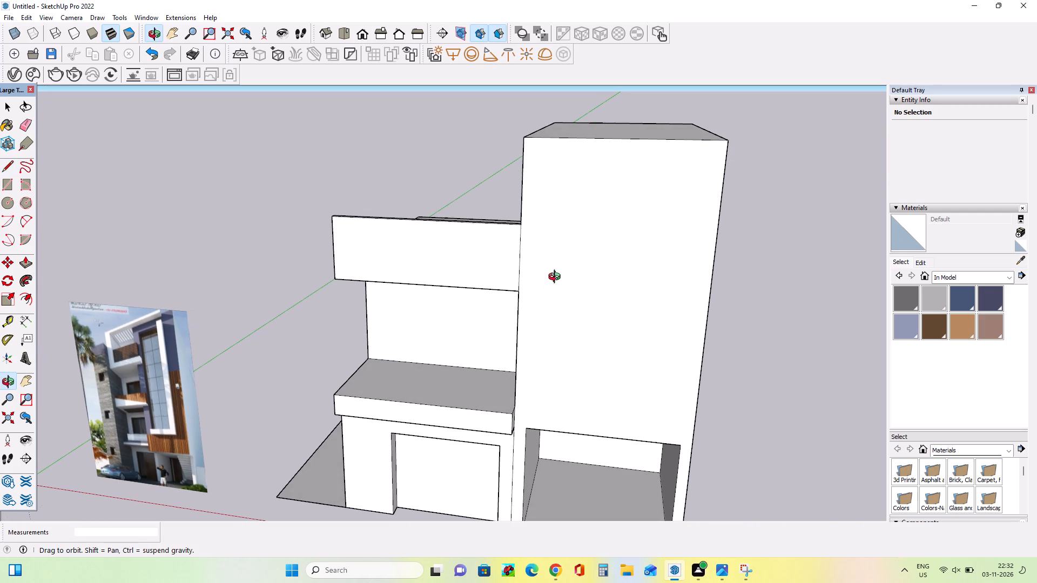
middle_drag(549, 282, 541, 294)
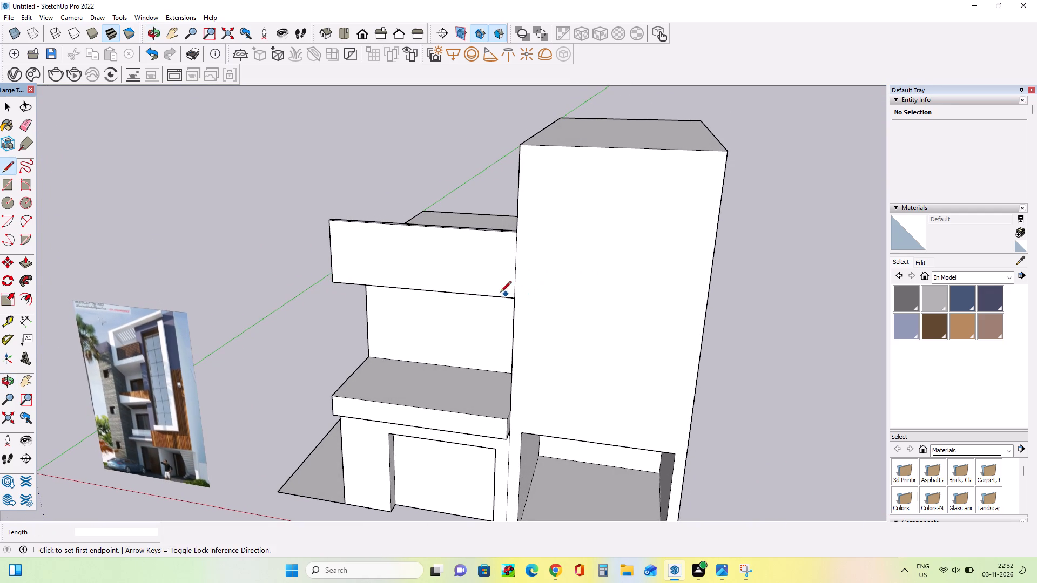
click(23, 262)
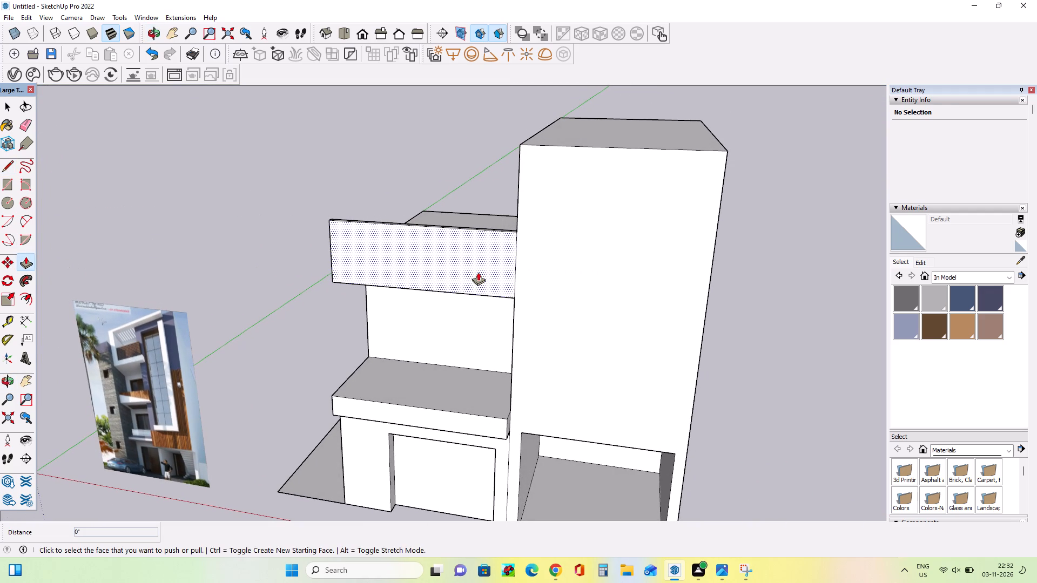
drag(478, 267, 473, 272)
middle_drag(523, 279, 597, 226)
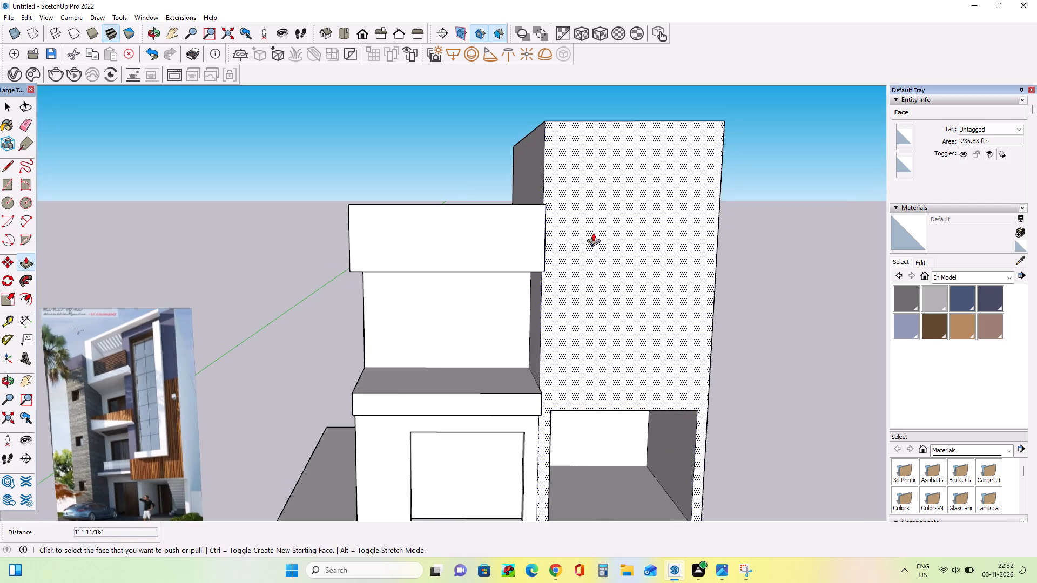
middle_drag(441, 304, 697, 332)
drag(528, 255, 543, 398)
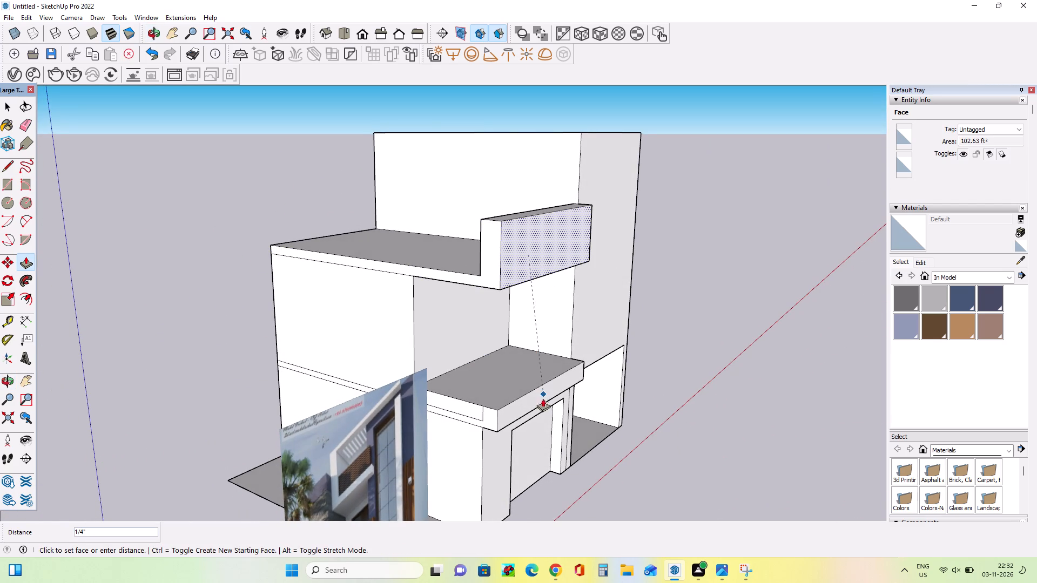
drag(543, 398, 531, 407)
middle_drag(530, 391, 146, 364)
scroll(407, 233, up, 1)
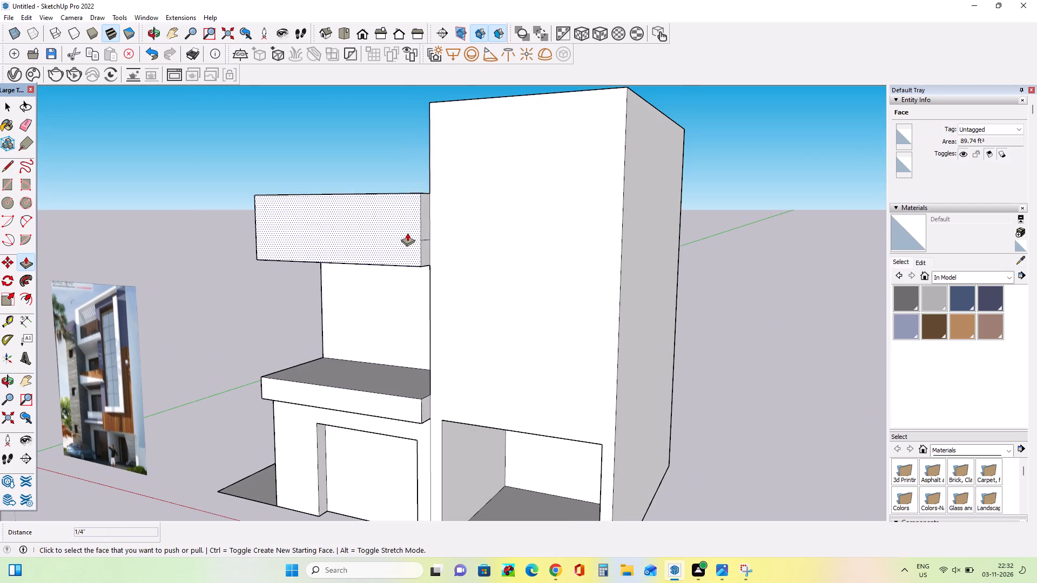
Extend both parts of the upper parapet's tower-side end face 5 1/8" across the tower front.
middle_drag(499, 255, 441, 280)
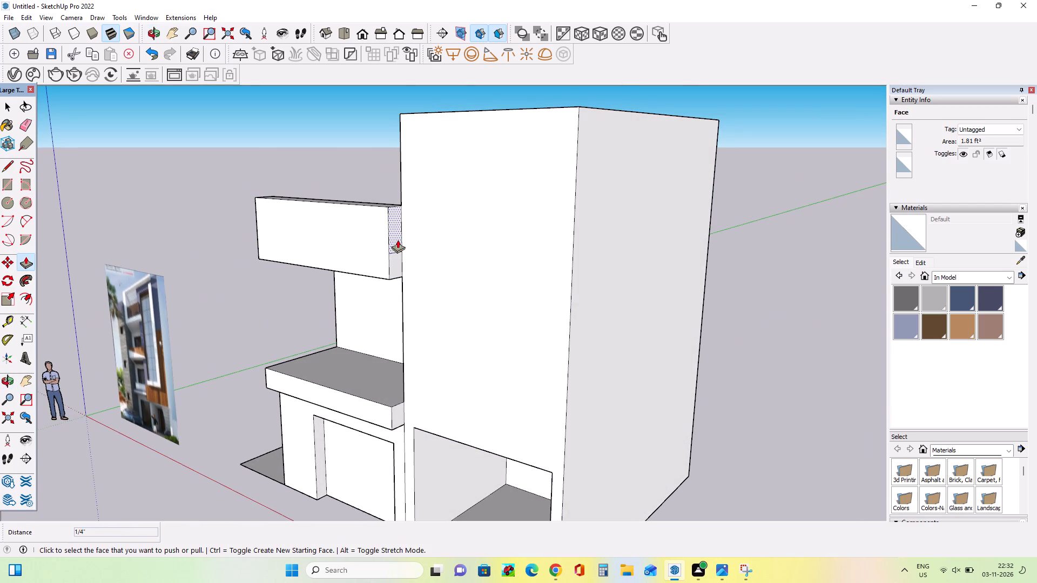
drag(398, 236, 404, 241)
click(399, 254)
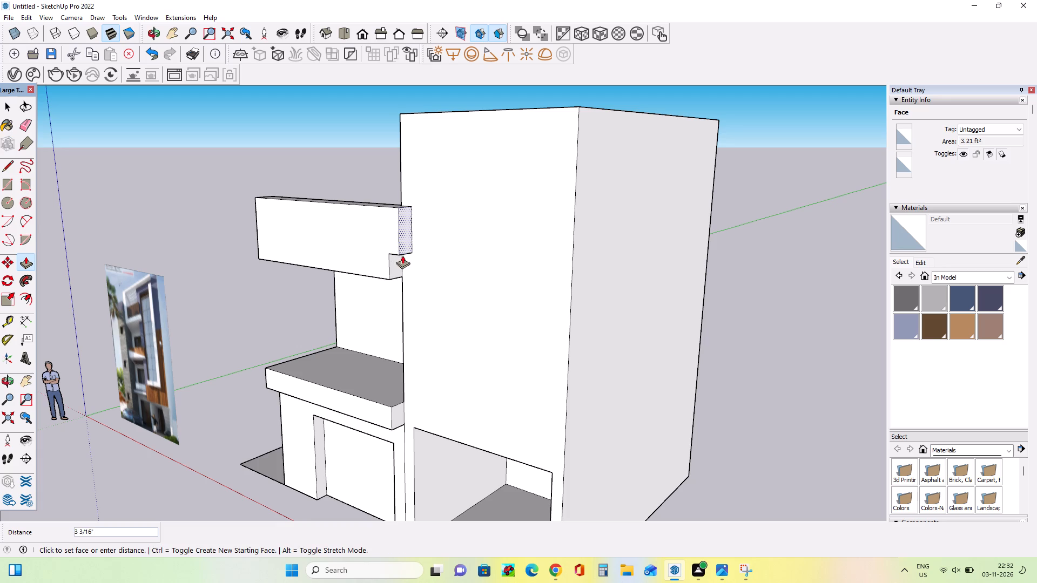
drag(396, 265, 402, 239)
Examine the reference image's balconies and compare them with the model's parapet, upper slab and tower from several angles.
middle_drag(403, 269, 542, 262)
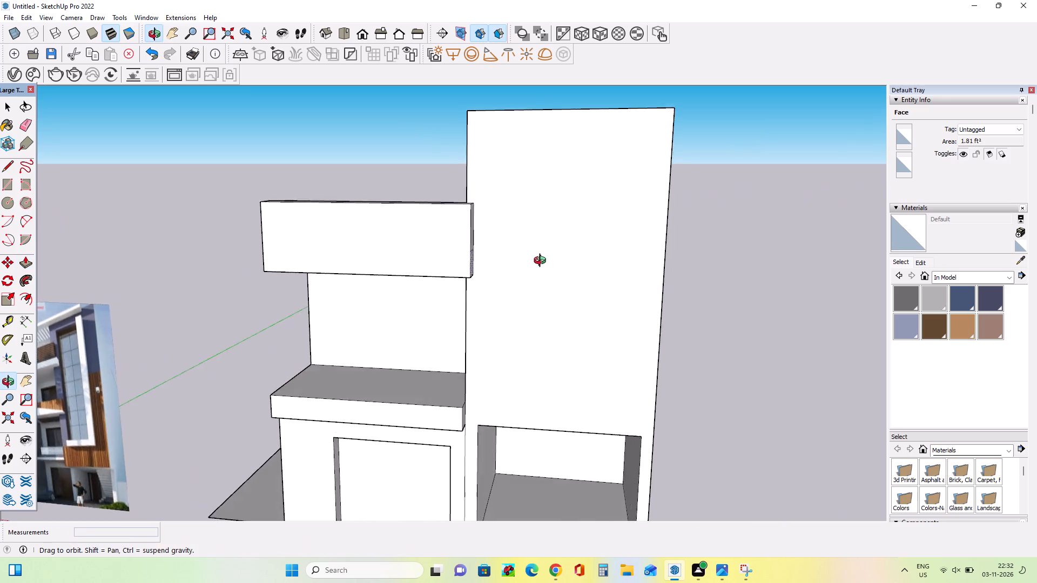
middle_drag(542, 262, 543, 262)
scroll(543, 262, down, 3)
middle_drag(537, 260, 544, 271)
scroll(171, 371, up, 2)
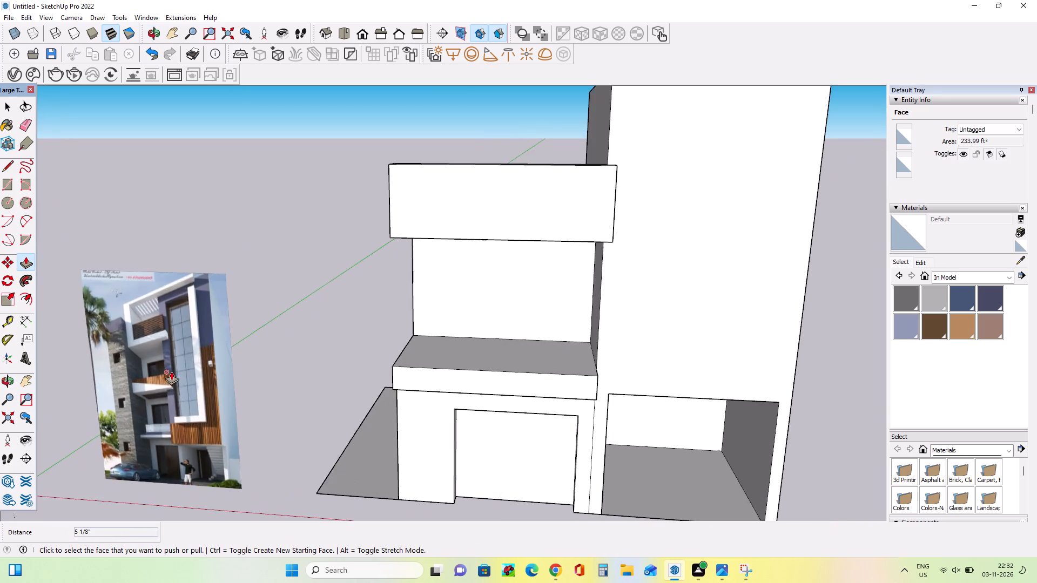
scroll(171, 371, up, 12)
middle_drag(179, 377, 174, 377)
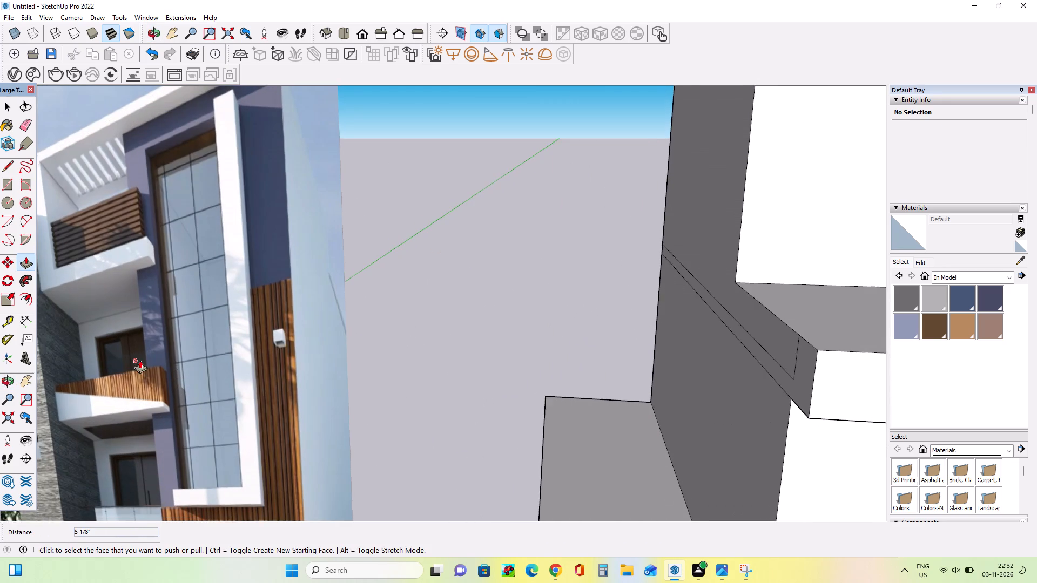
scroll(140, 360, down, 16)
middle_drag(604, 374, 602, 391)
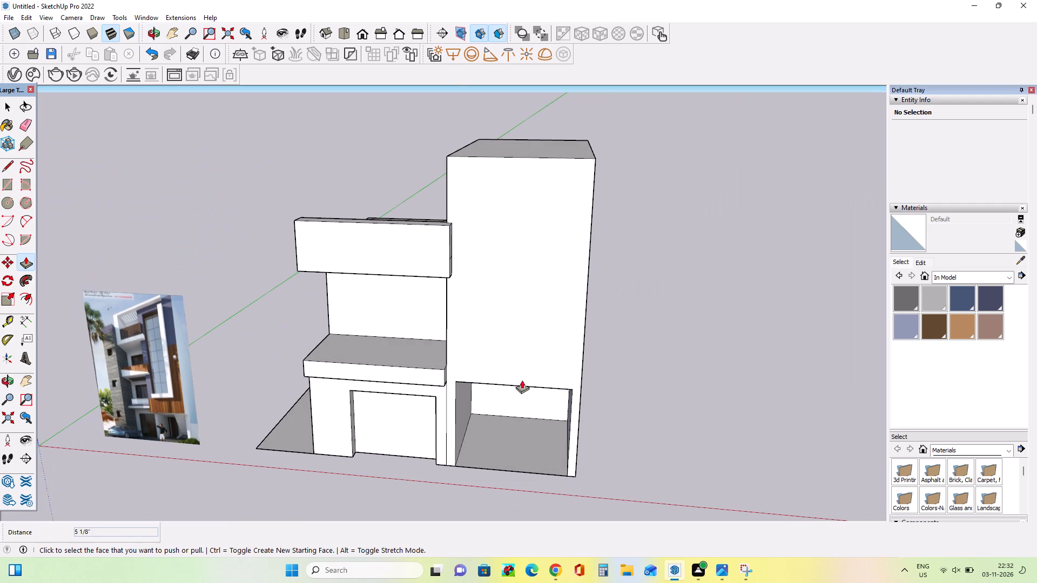
middle_drag(463, 162, 469, 185)
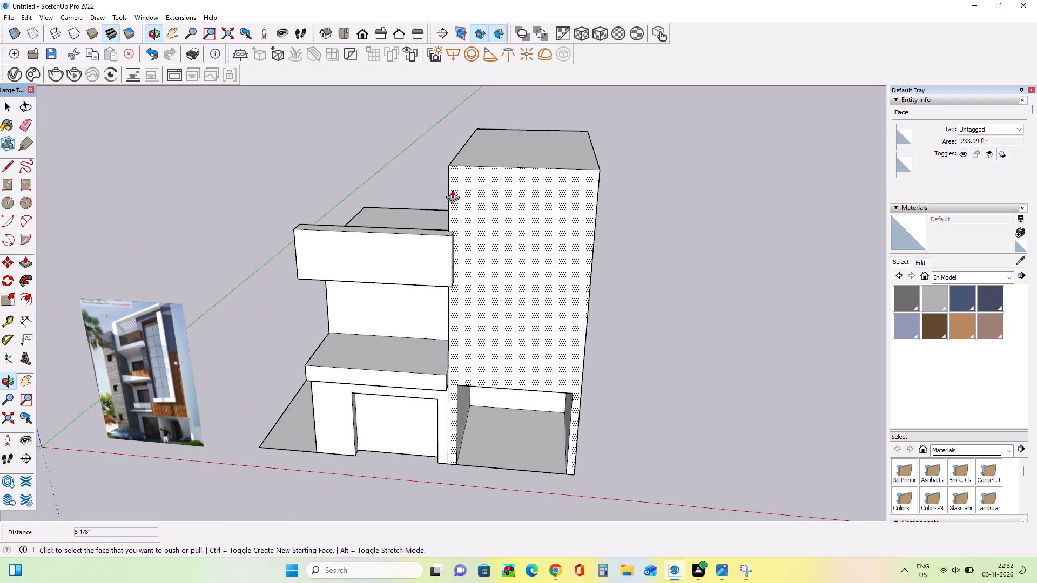
middle_drag(372, 240, 383, 252)
scroll(376, 260, down, 4)
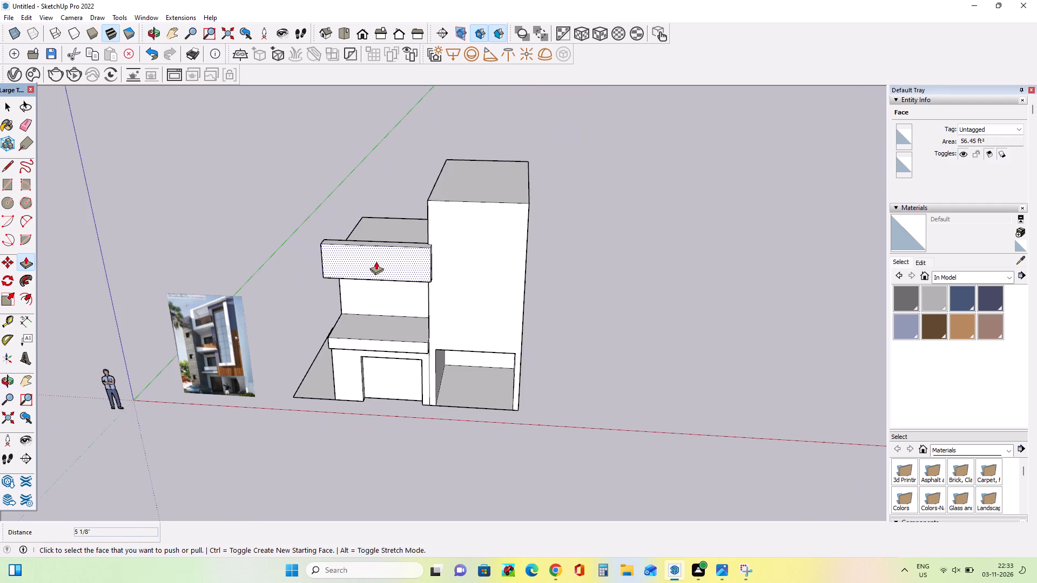
scroll(376, 261, down, 3)
middle_drag(377, 242, 382, 204)
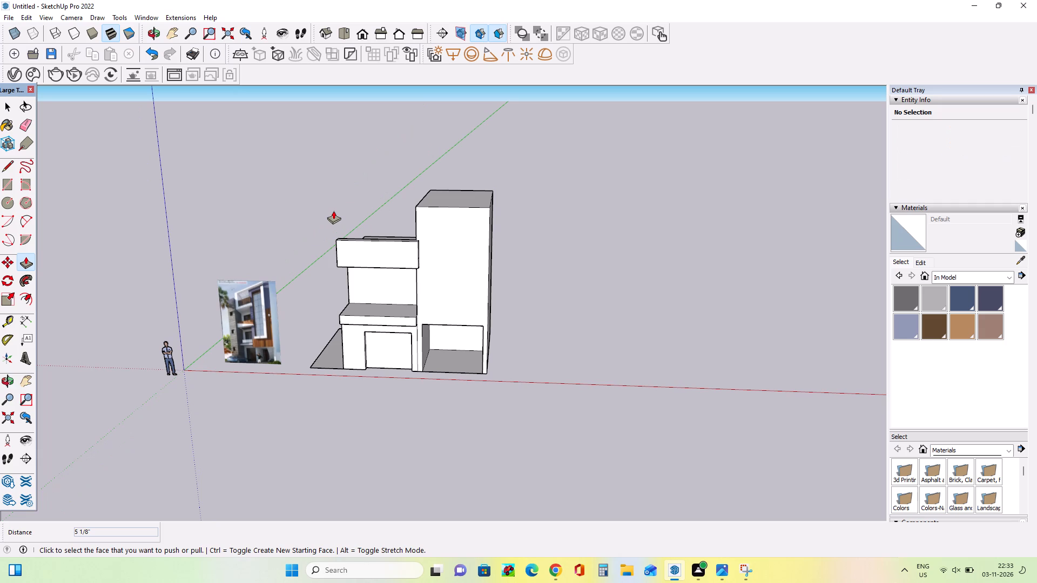
middle_drag(445, 275, 459, 321)
scroll(307, 216, up, 4)
middle_drag(404, 260, 411, 287)
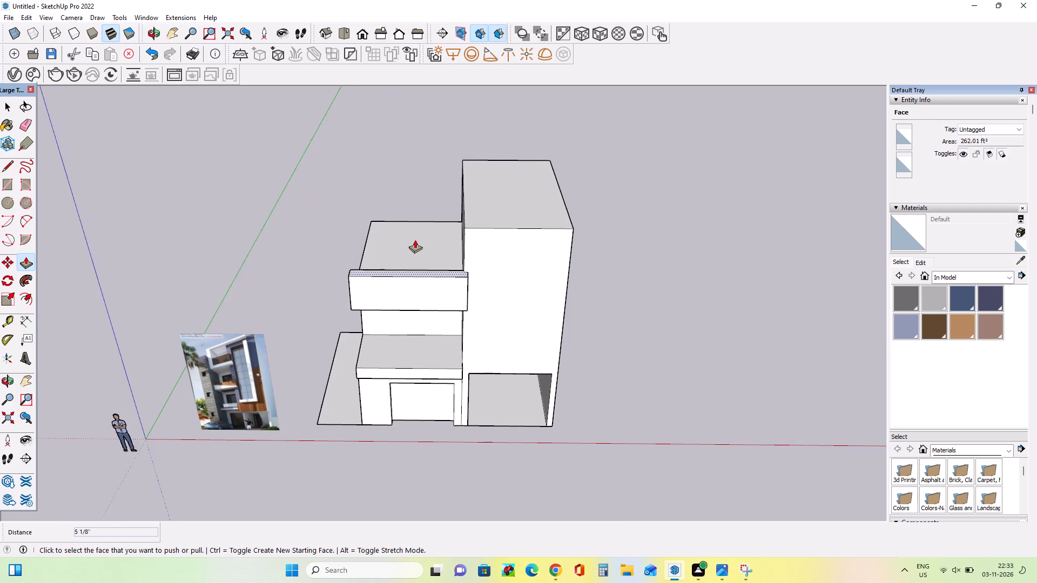
scroll(415, 240, up, 4)
middle_drag(412, 243, 459, 173)
middle_drag(421, 226, 425, 242)
middle_drag(373, 254, 373, 267)
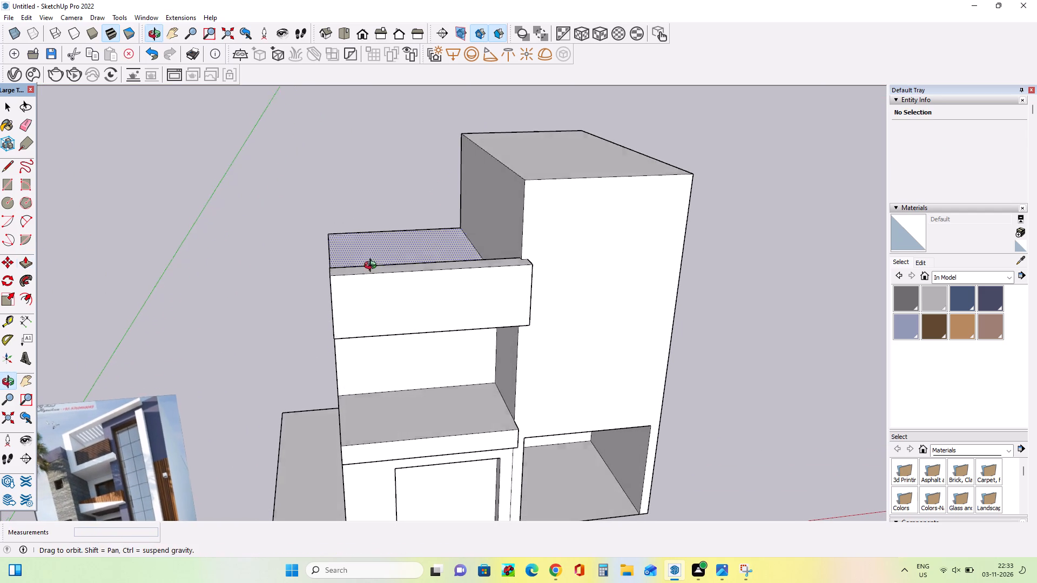
middle_drag(373, 267, 372, 268)
middle_drag(373, 216, 373, 224)
scroll(373, 224, down, 3)
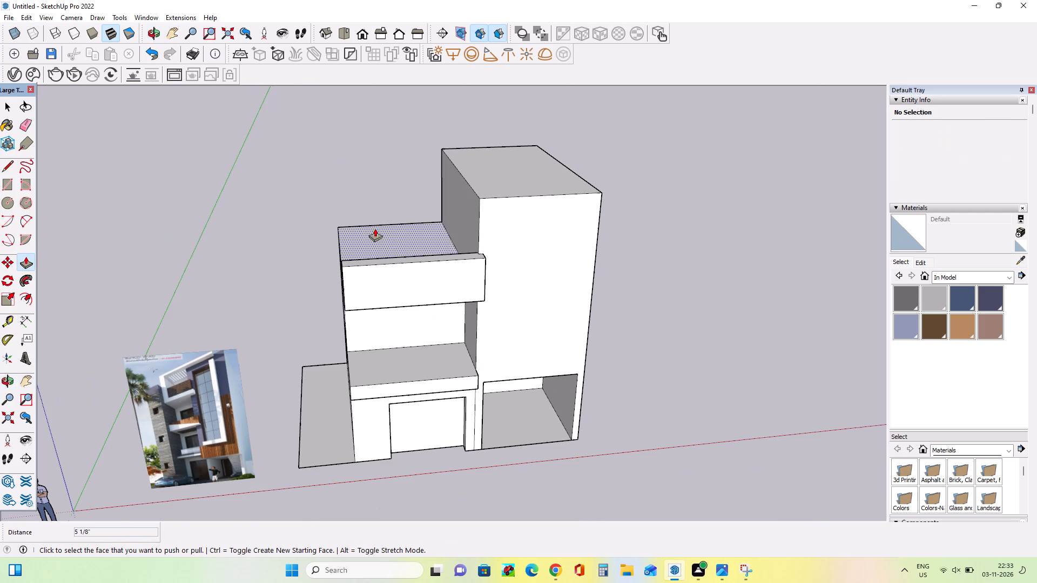
middle_drag(412, 244, 412, 229)
middle_drag(419, 240, 420, 255)
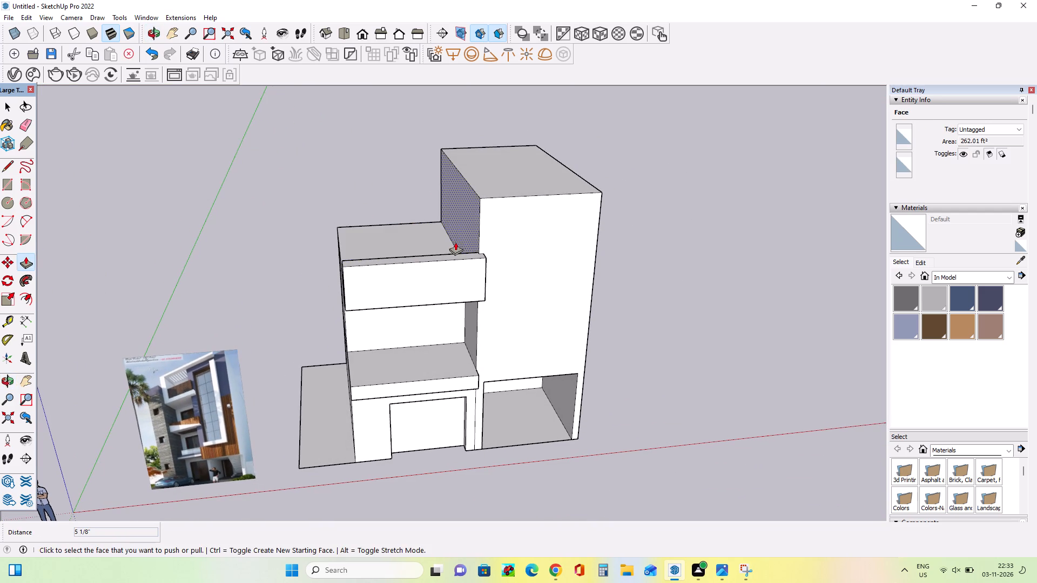
middle_drag(456, 245, 459, 261)
middle_drag(437, 236, 439, 242)
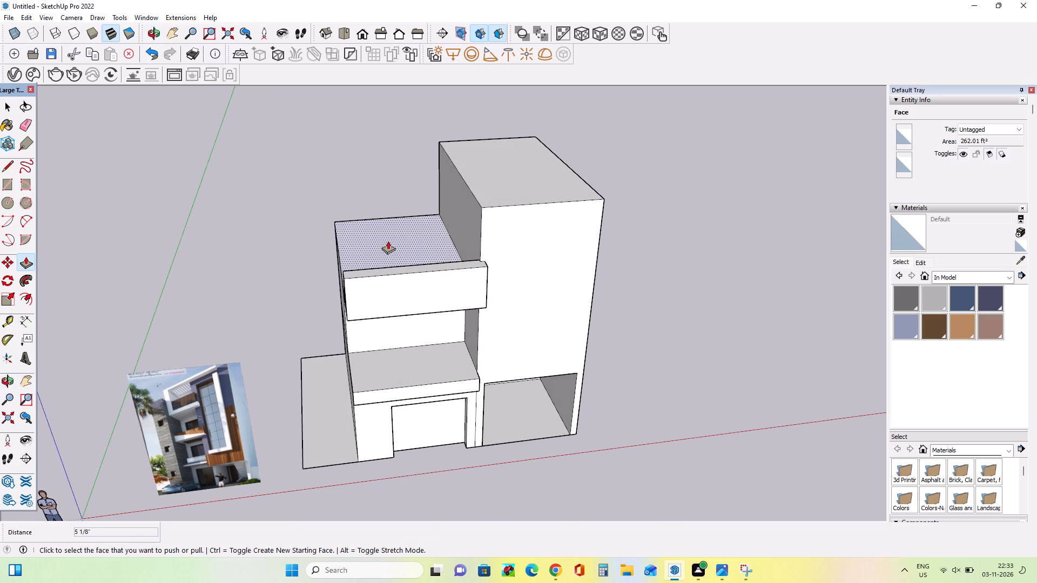
Draw a rectangle on the upper slab's top surface, from its outer edge behind the parapet to the rear corner at the tower wall.
click(6, 182)
middle_drag(456, 253, 459, 271)
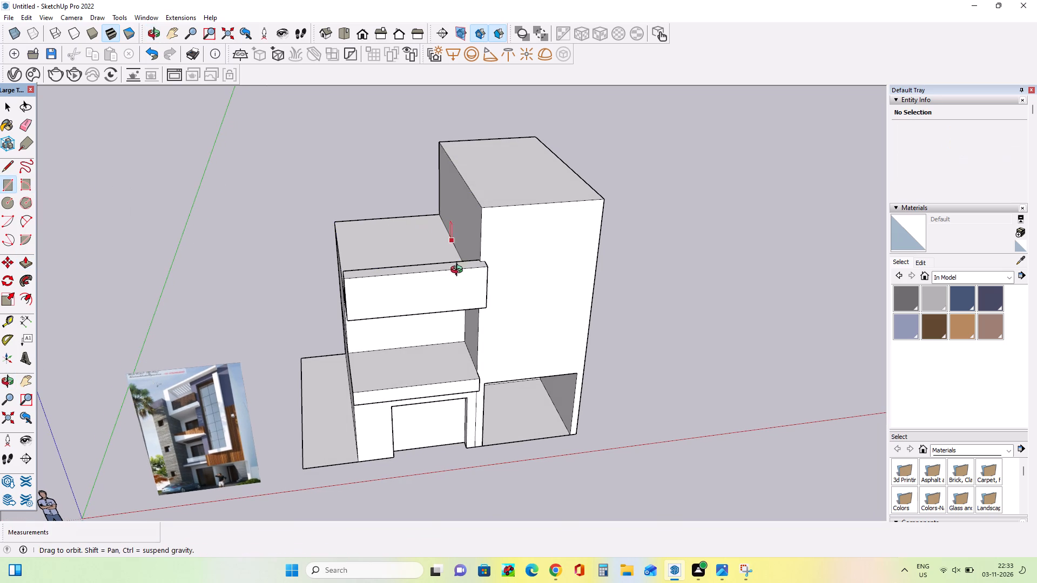
middle_drag(459, 271, 461, 295)
scroll(345, 265, up, 3)
click(340, 277)
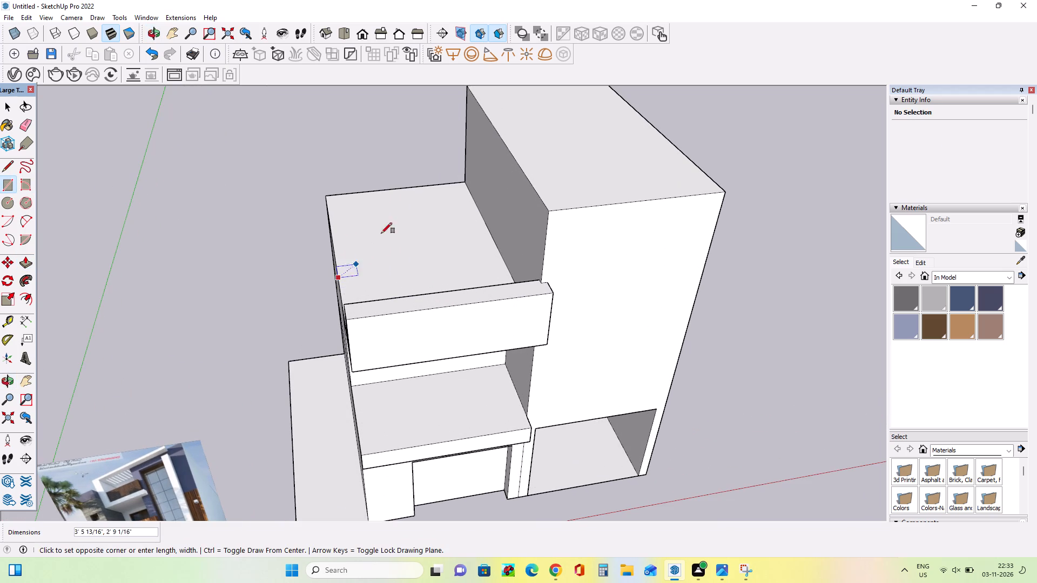
click(468, 181)
middle_drag(452, 242, 448, 207)
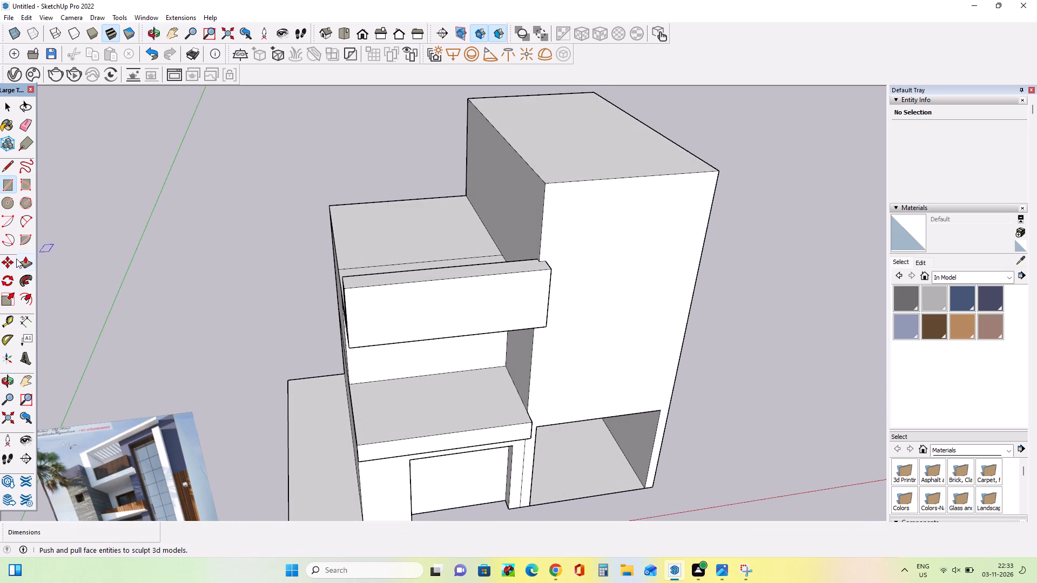
Pull the new rectangle behind the upper parapet up about 6' 8", and raise its top a further 9 3/8".
click(30, 259)
scroll(338, 253, down, 4)
drag(385, 245, 476, 199)
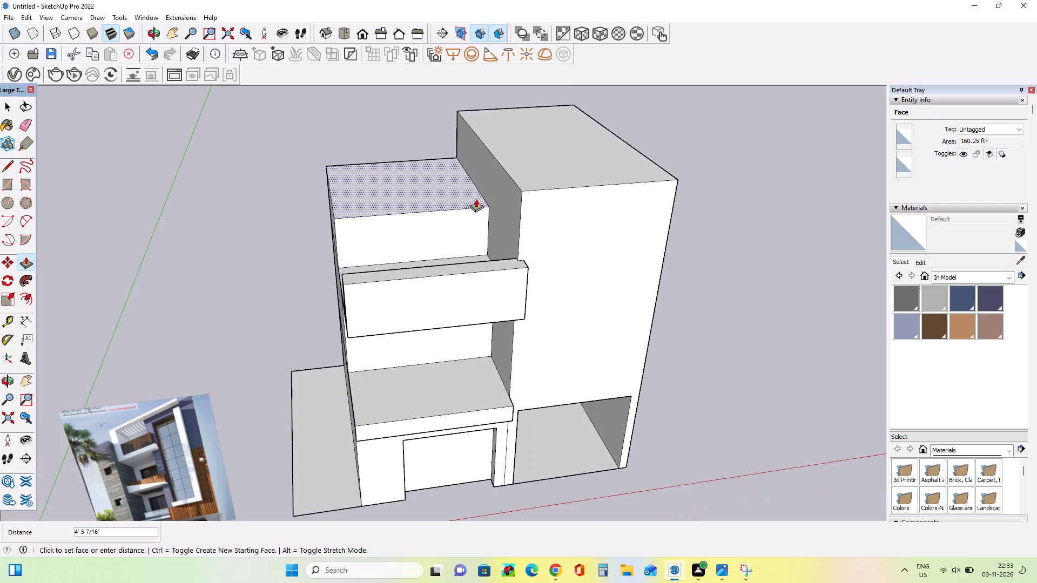
drag(476, 199, 496, 175)
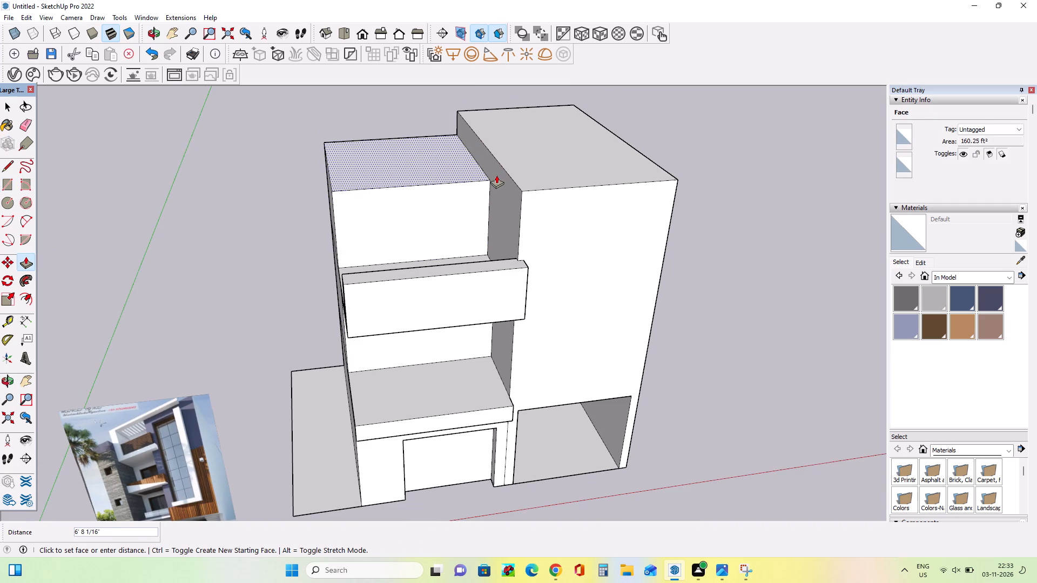
drag(496, 175, 496, 174)
middle_drag(453, 257, 425, 155)
middle_drag(430, 219, 424, 286)
drag(463, 169, 464, 160)
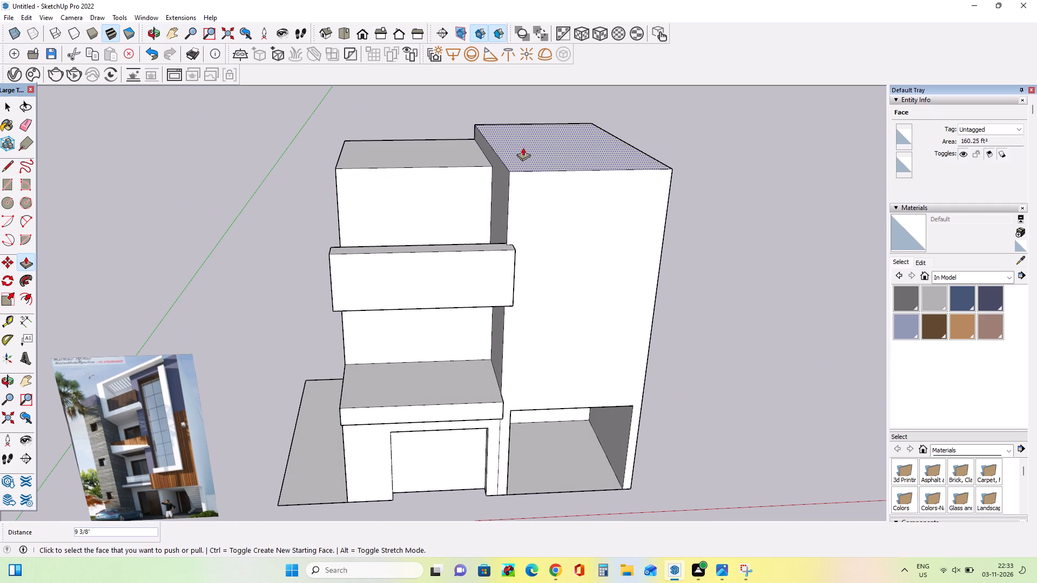
Raise the tower's top face, and pull the top of the volume behind the parapet up 1' 4 9/16".
drag(523, 147, 528, 110)
drag(463, 152, 472, 137)
Push both parts of the upper parapet's tower-side end face back 5 1/8", flush with the tower wall.
middle_drag(502, 233, 289, 236)
scroll(401, 284, up, 5)
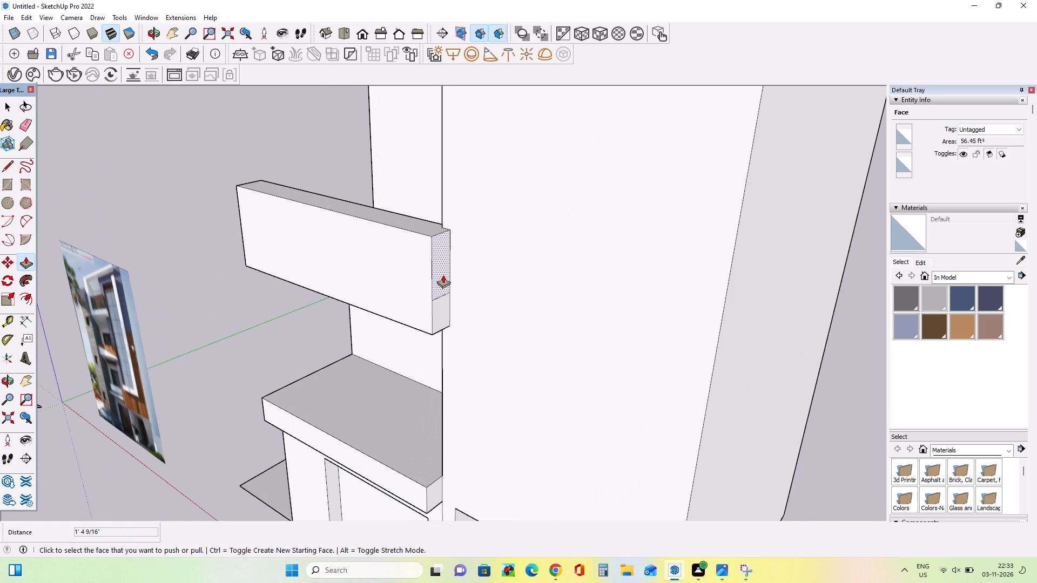
drag(443, 275, 446, 215)
drag(437, 304, 425, 287)
Examine the reference image's balconies, top floor and roofline, and compare them with the model's massing from several angles.
middle_drag(306, 341, 317, 318)
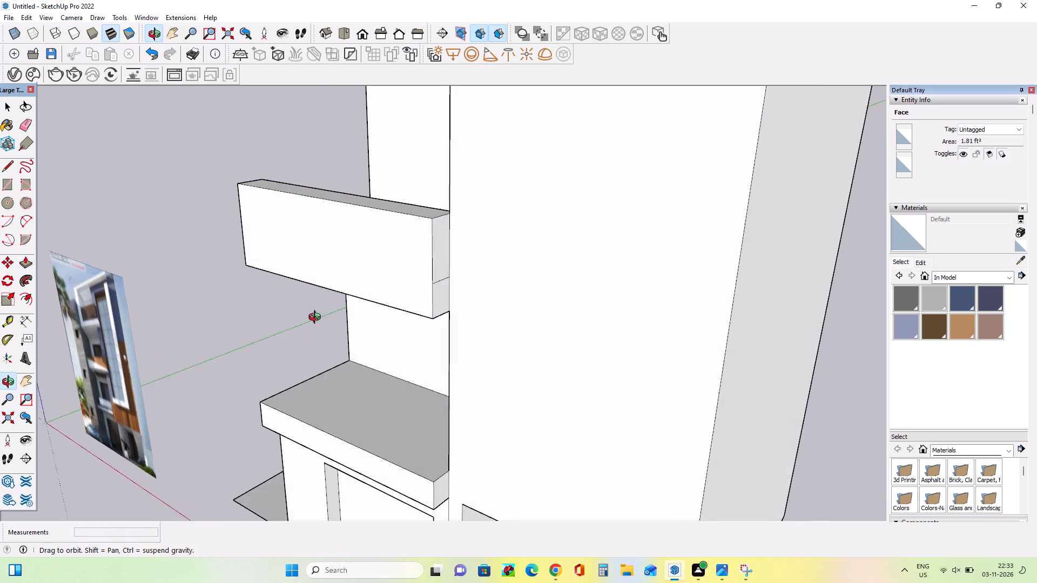
middle_drag(317, 318, 318, 316)
scroll(339, 291, down, 9)
middle_drag(353, 288, 525, 236)
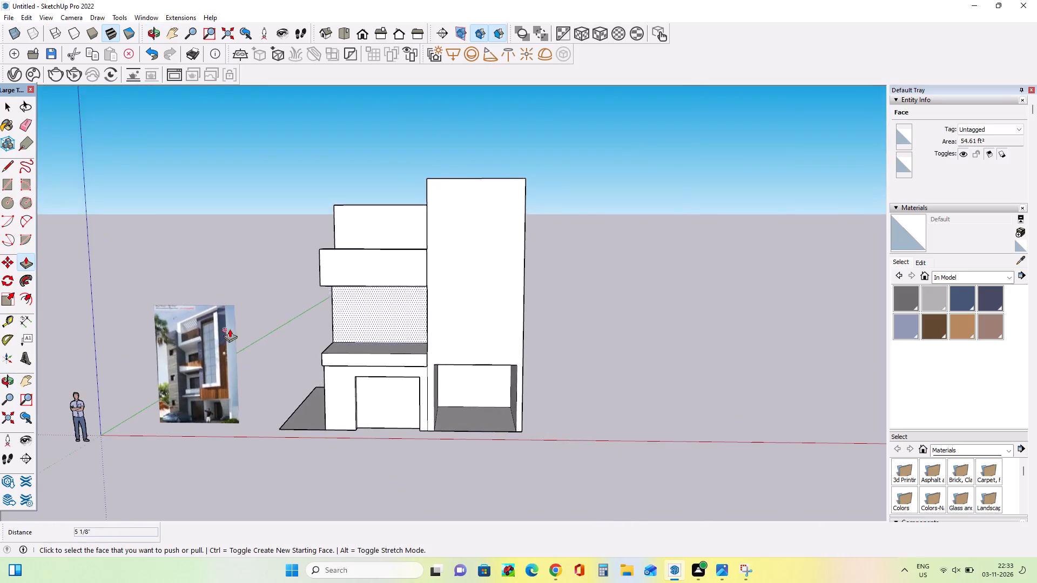
scroll(200, 342, up, 12)
middle_drag(200, 348, 210, 332)
scroll(210, 332, down, 9)
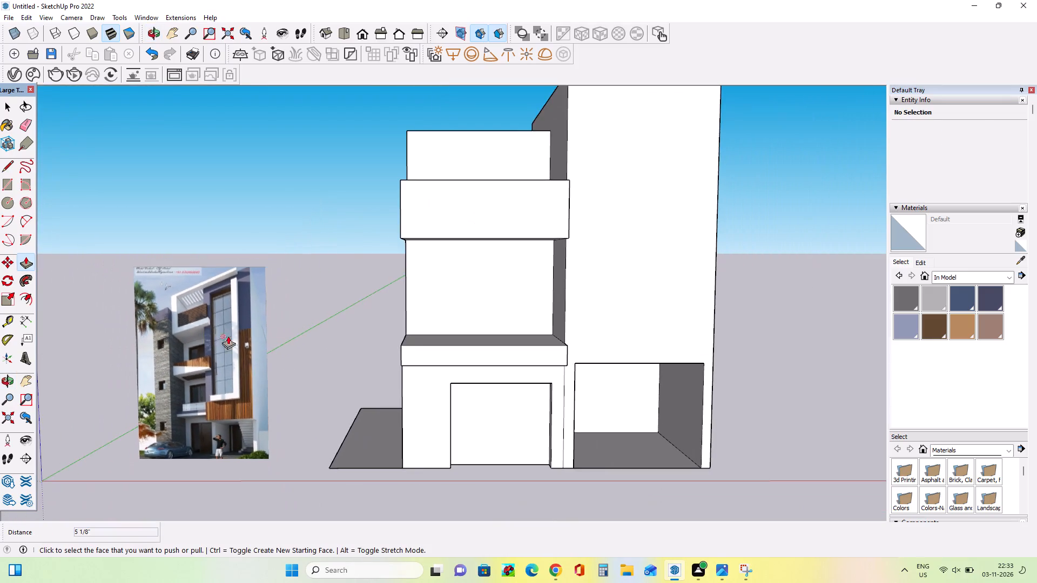
middle_drag(257, 348, 268, 371)
scroll(243, 364, up, 9)
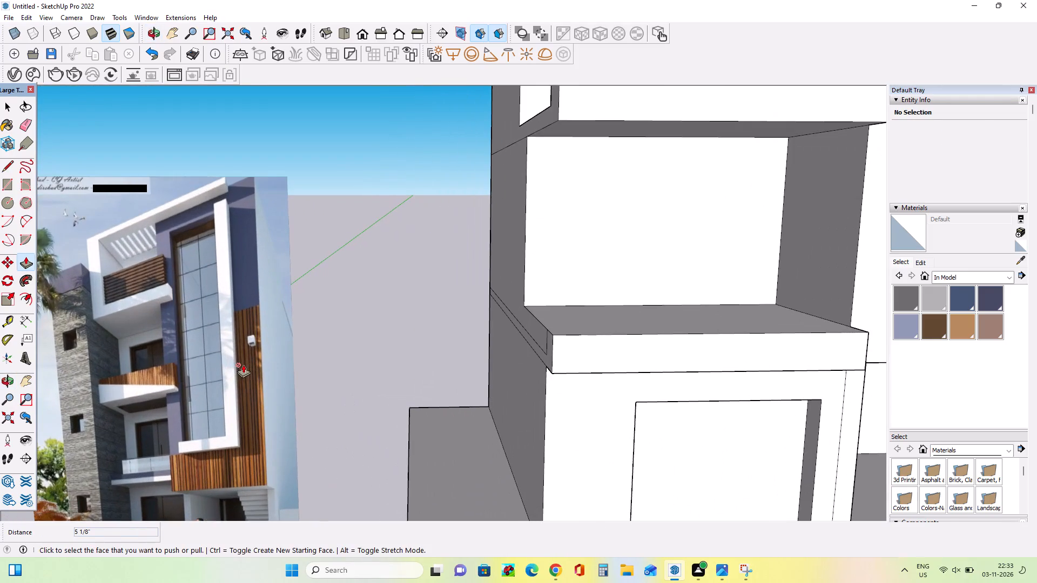
scroll(161, 333, down, 4)
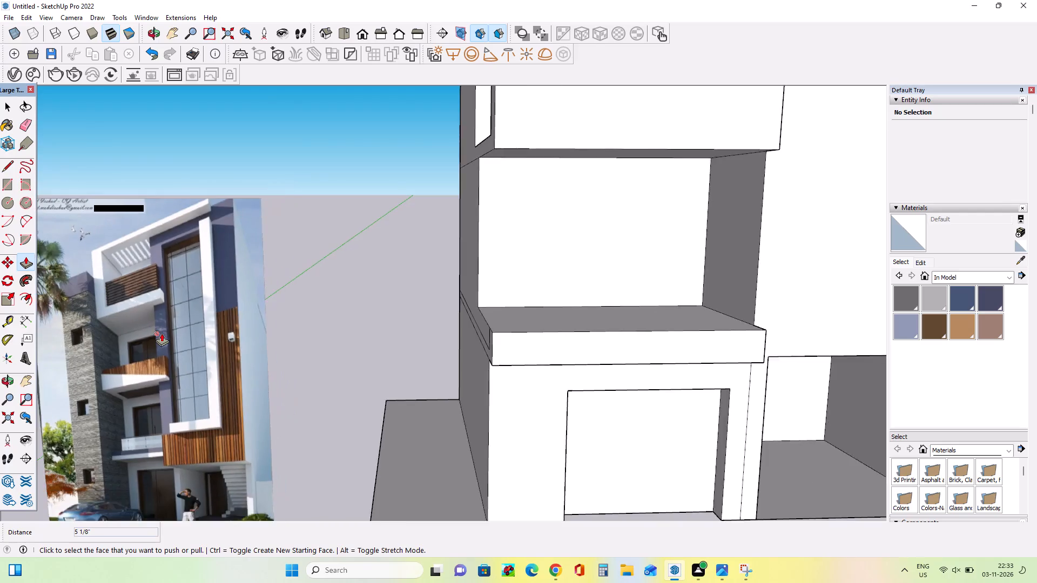
scroll(161, 333, down, 9)
middle_drag(395, 284, 396, 338)
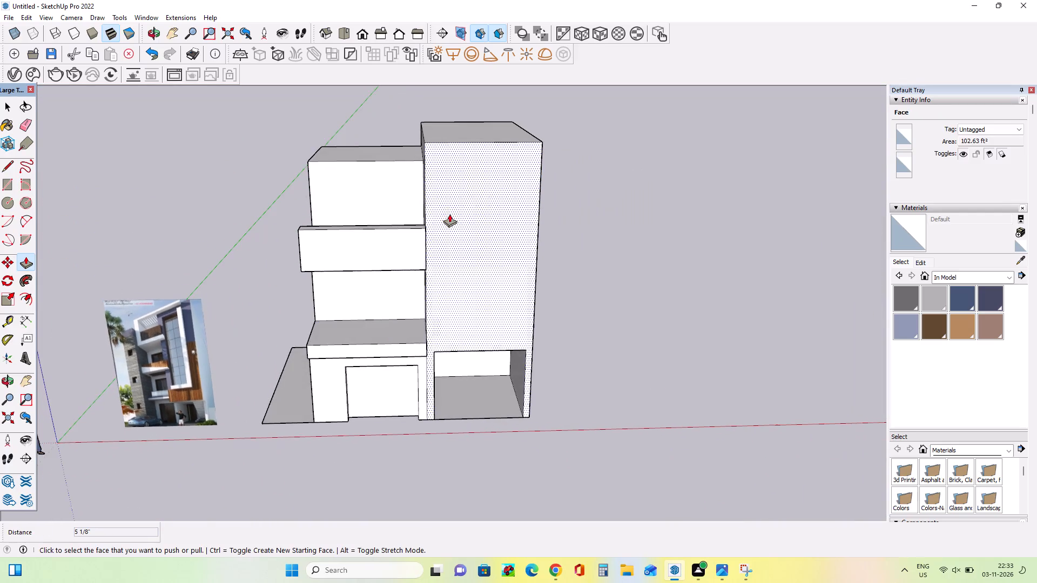
scroll(452, 205, up, 2)
middle_drag(451, 213, 451, 220)
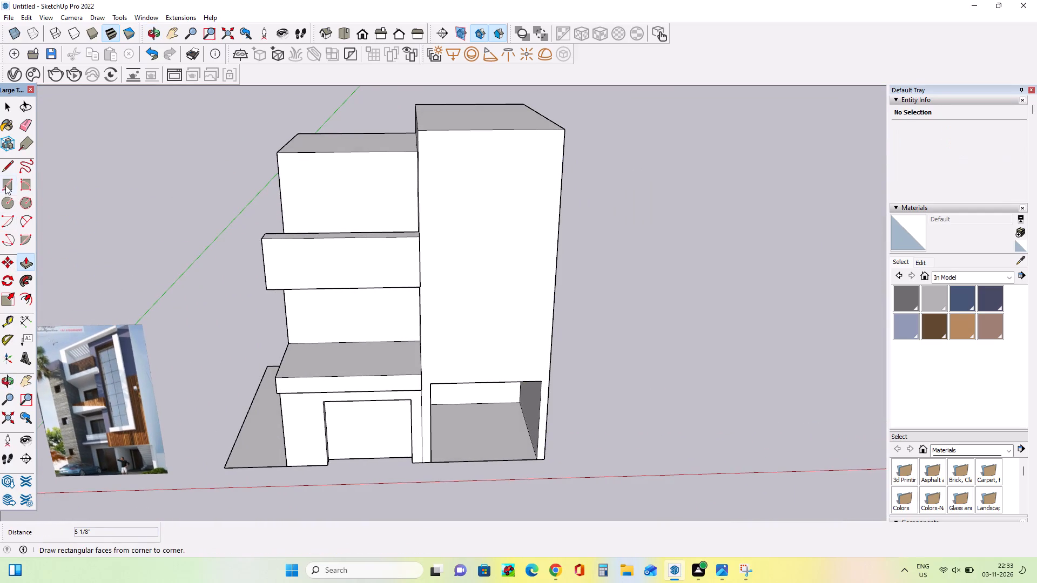
click(5, 185)
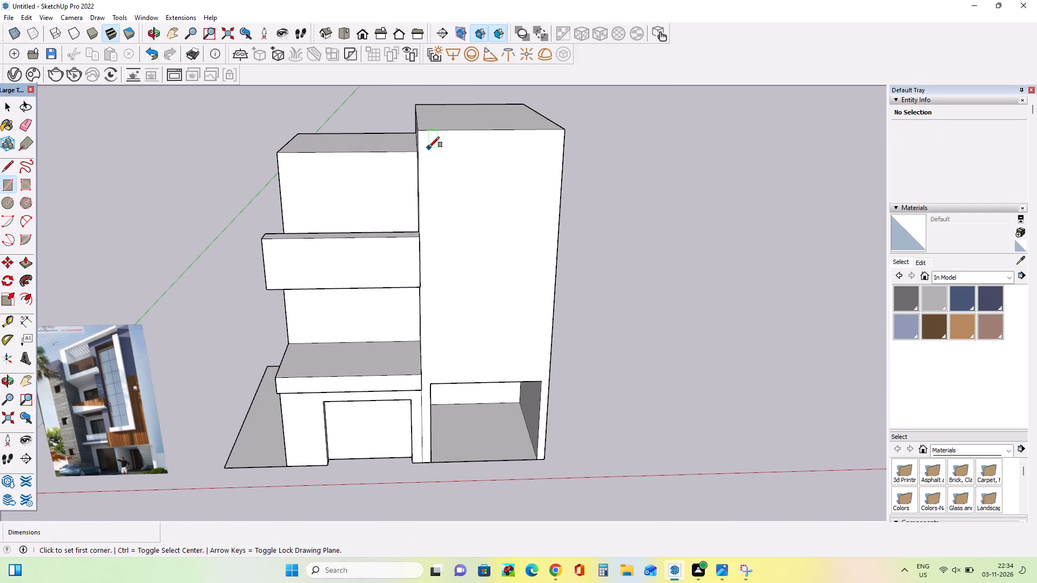
middle_drag(433, 189, 446, 170)
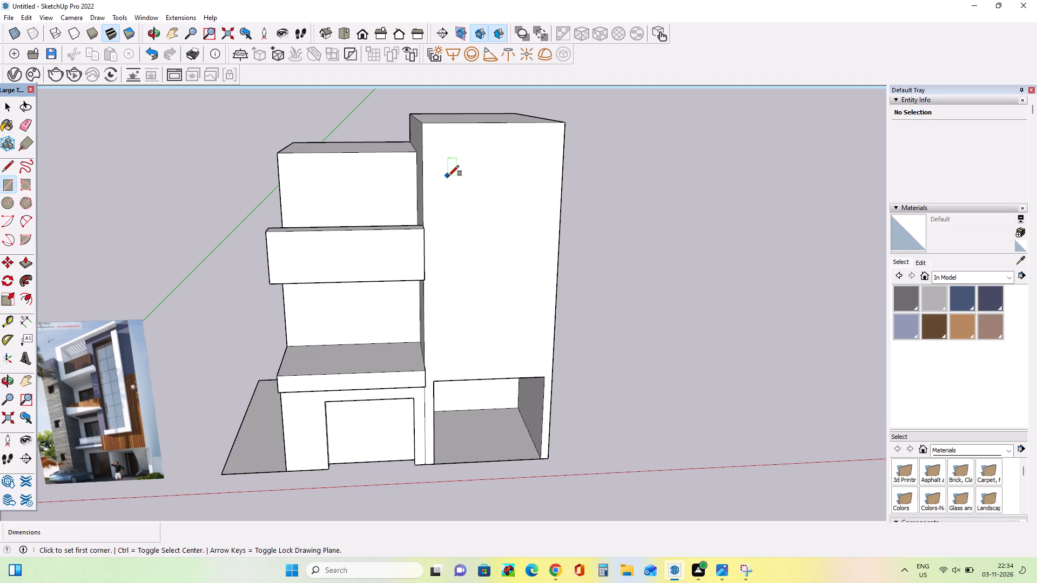
scroll(448, 177, down, 2)
middle_drag(441, 214, 477, 222)
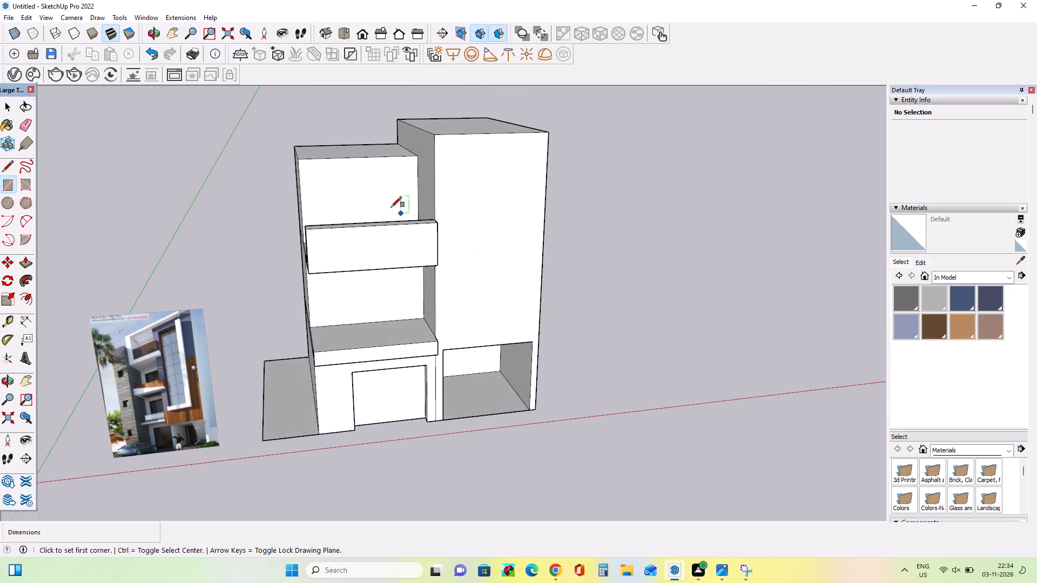
scroll(362, 199, up, 2)
middle_drag(368, 210, 371, 231)
scroll(371, 231, down, 3)
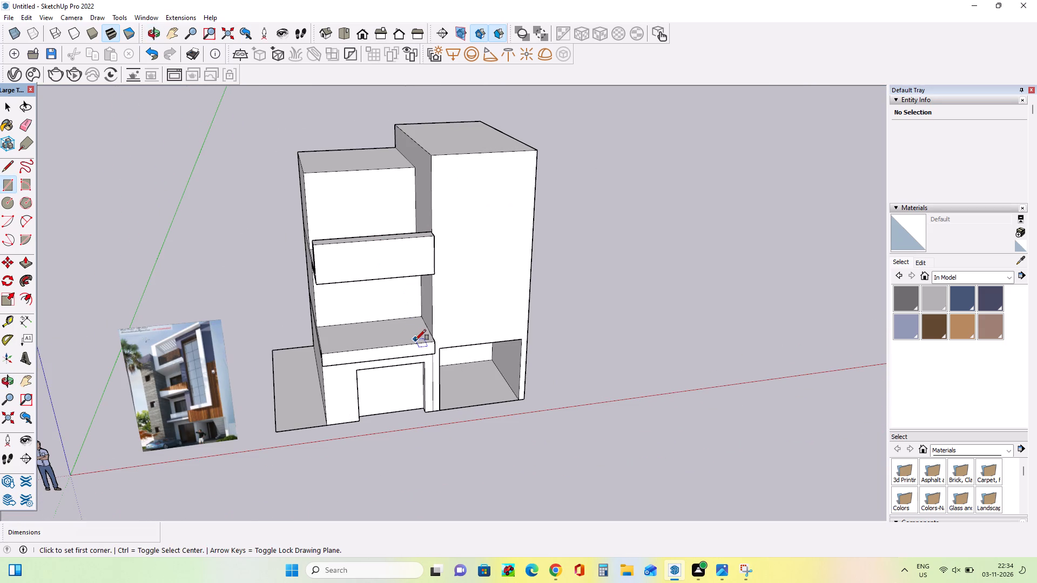
middle_drag(384, 338, 385, 331)
scroll(419, 172, down, 4)
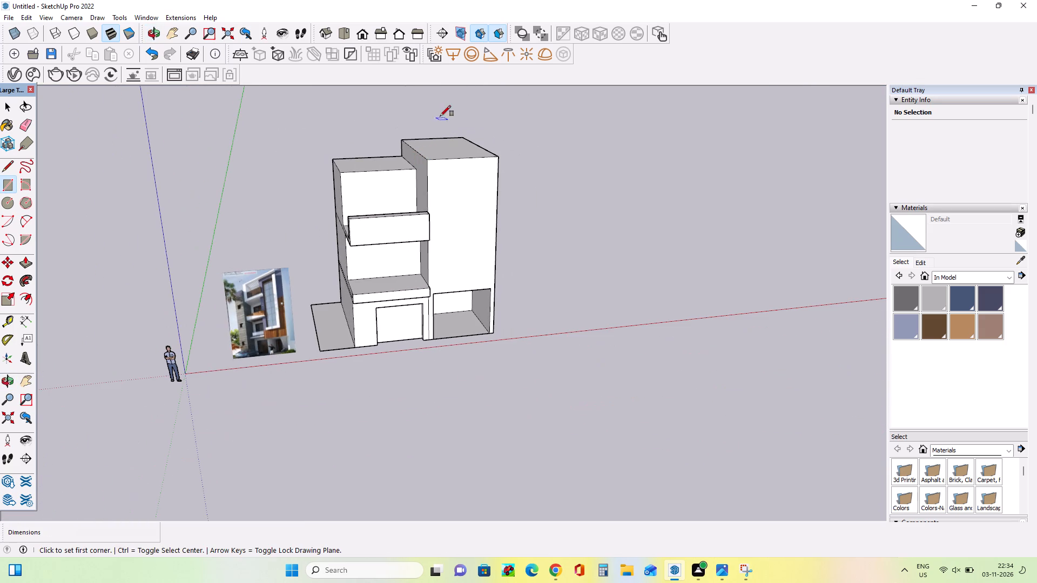
Lower the top face of the volume behind the upper parapet by 1' 1/8".
click(26, 261)
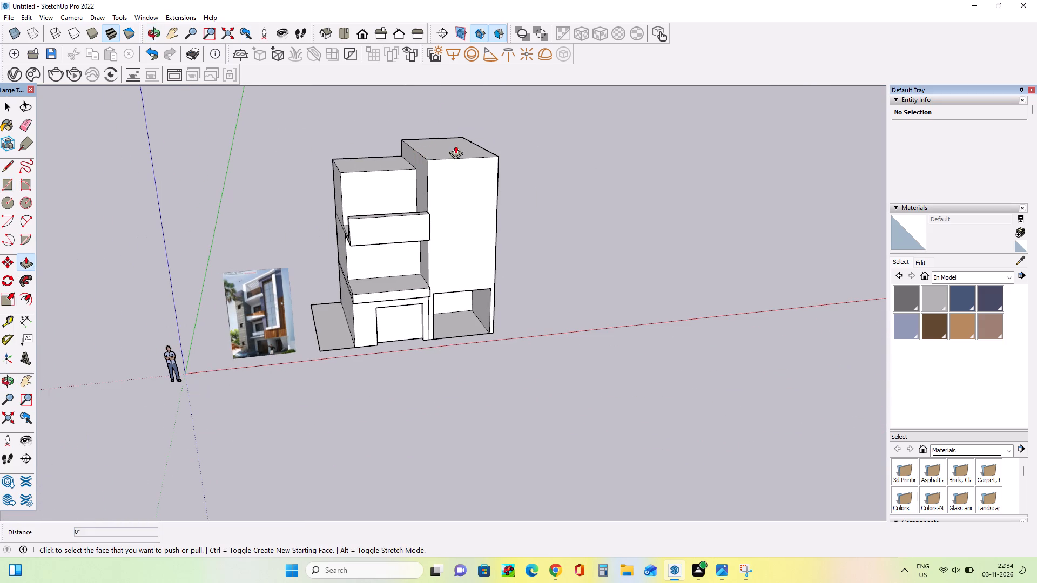
scroll(454, 146, up, 3)
scroll(414, 214, down, 6)
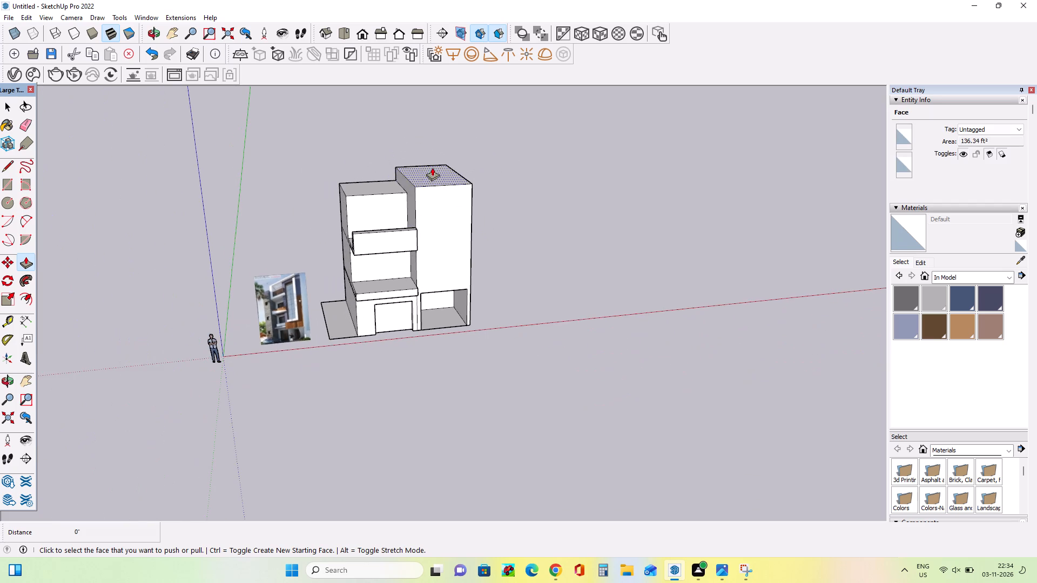
scroll(391, 191, up, 4)
drag(384, 187, 385, 194)
Pull the tower's top face up 6' 5 7/8" to make the tower rise well above the lower volume.
middle_drag(362, 231, 390, 202)
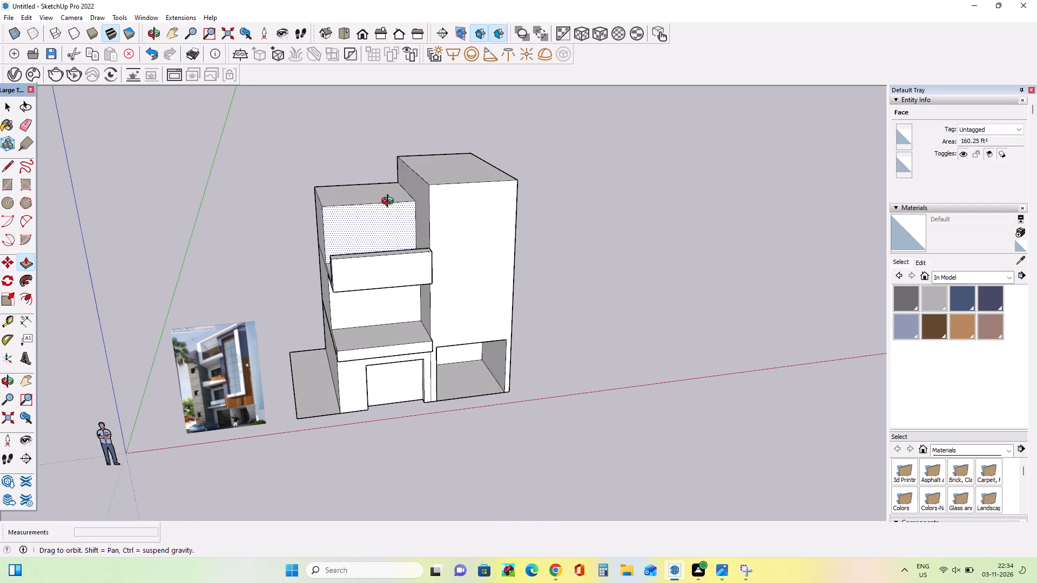
middle_drag(390, 202, 490, 123)
scroll(297, 241, up, 1)
scroll(298, 241, down, 1)
scroll(298, 241, up, 3)
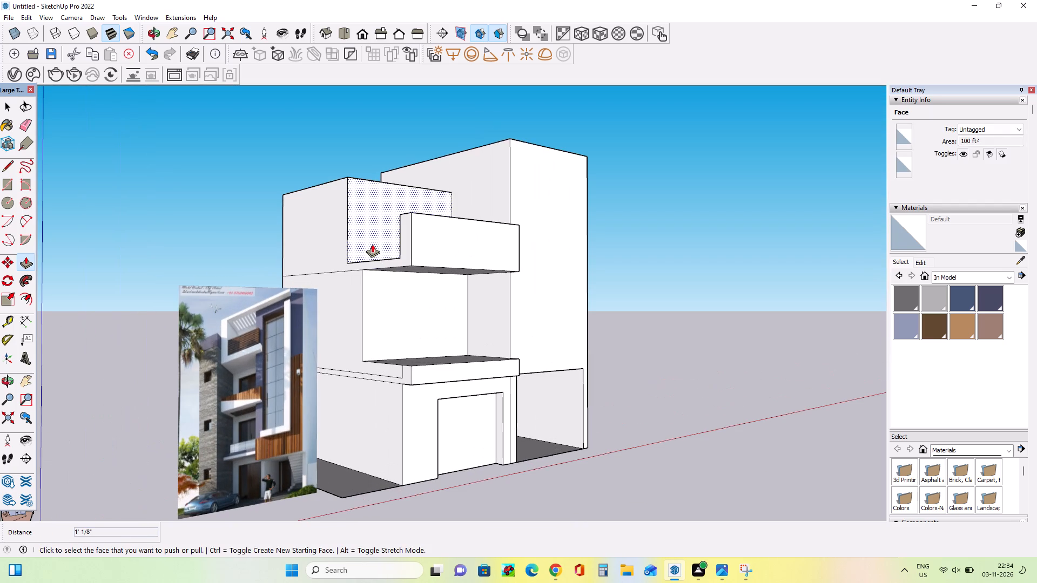
middle_drag(372, 244, 378, 309)
middle_drag(389, 253, 235, 257)
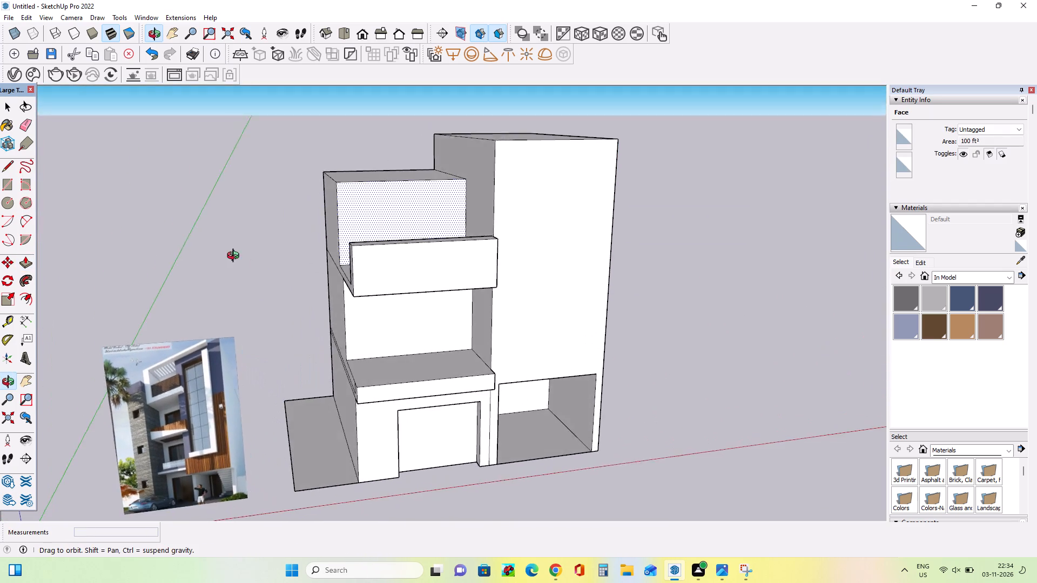
middle_drag(235, 257, 234, 256)
scroll(405, 242, down, 4)
middle_drag(430, 245, 430, 263)
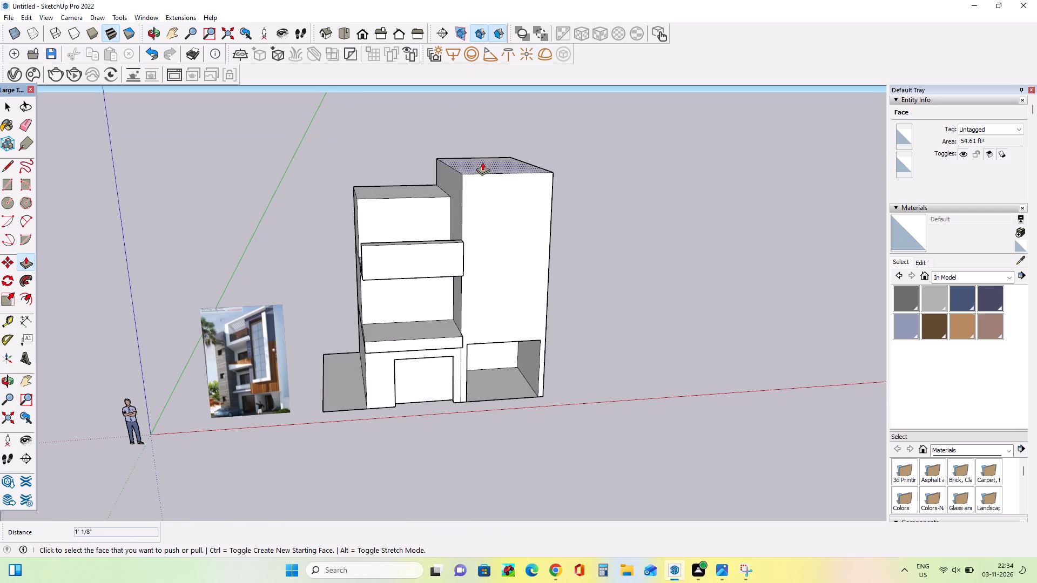
drag(482, 162, 476, 116)
Draw a rectangular strip 21' 1 1/4" long on the tower's side wall, from the volume's rear top corner to the tower's front edge.
middle_drag(514, 216, 523, 233)
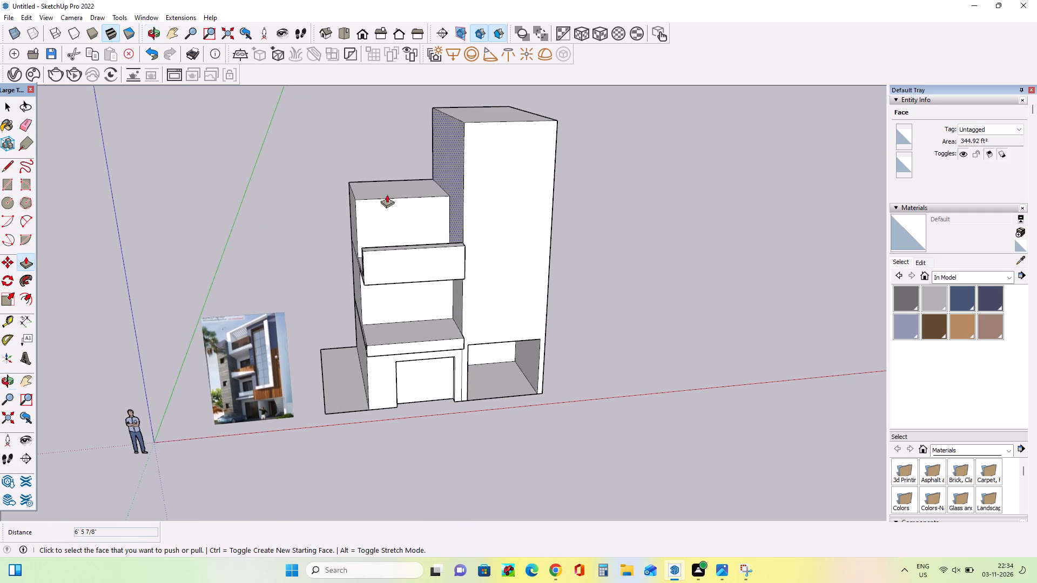
scroll(367, 176, up, 2)
middle_drag(379, 193, 384, 200)
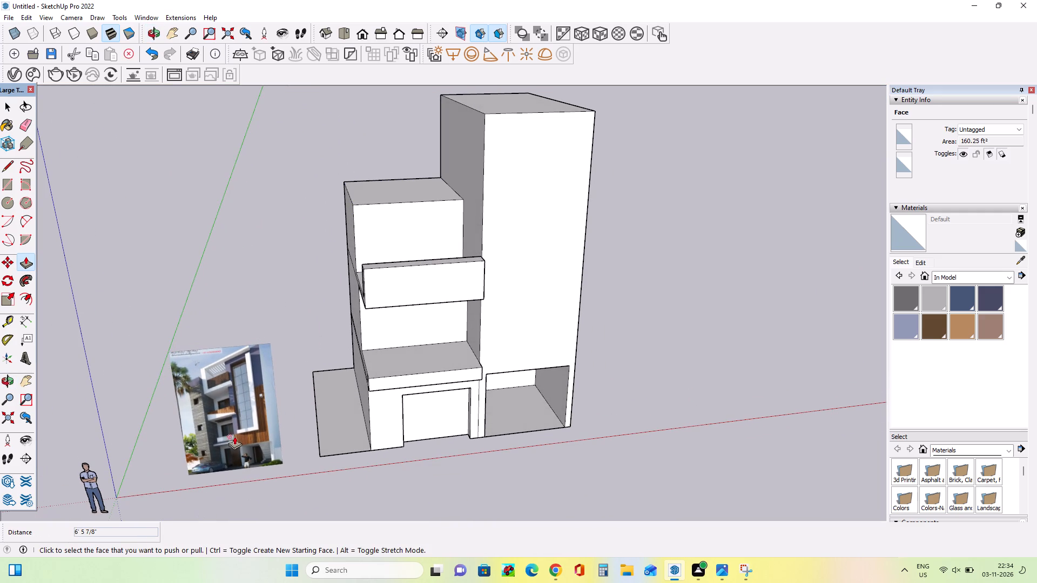
middle_drag(228, 383, 233, 347)
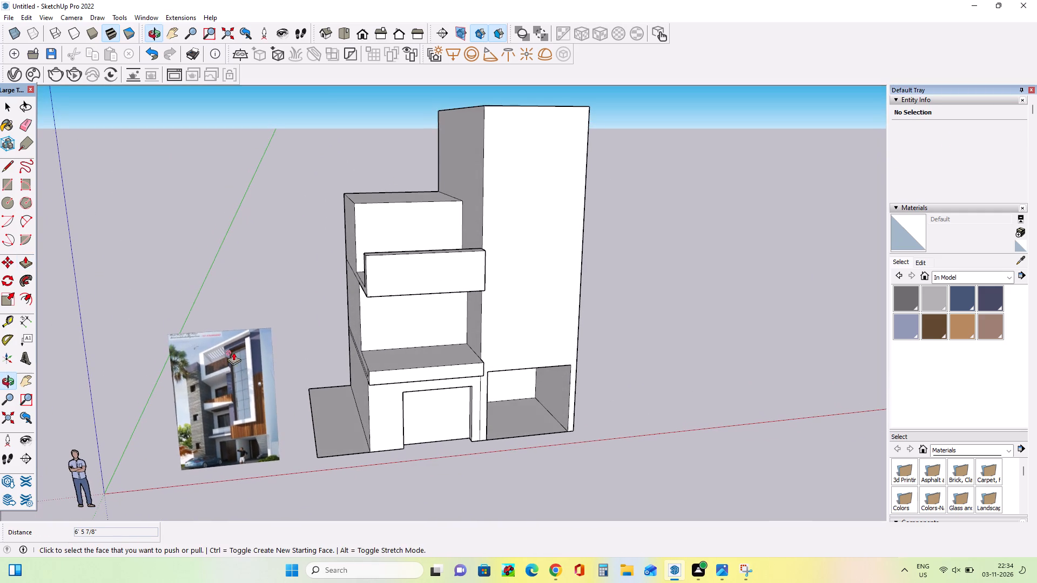
middle_drag(314, 333, 317, 340)
middle_drag(478, 154, 553, 185)
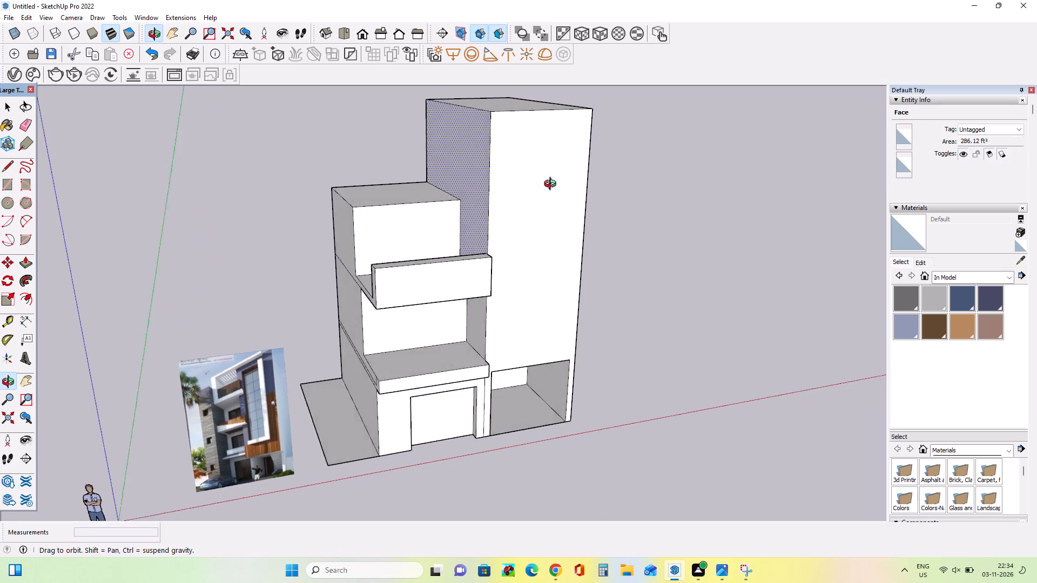
middle_drag(553, 185, 625, 187)
click(6, 182)
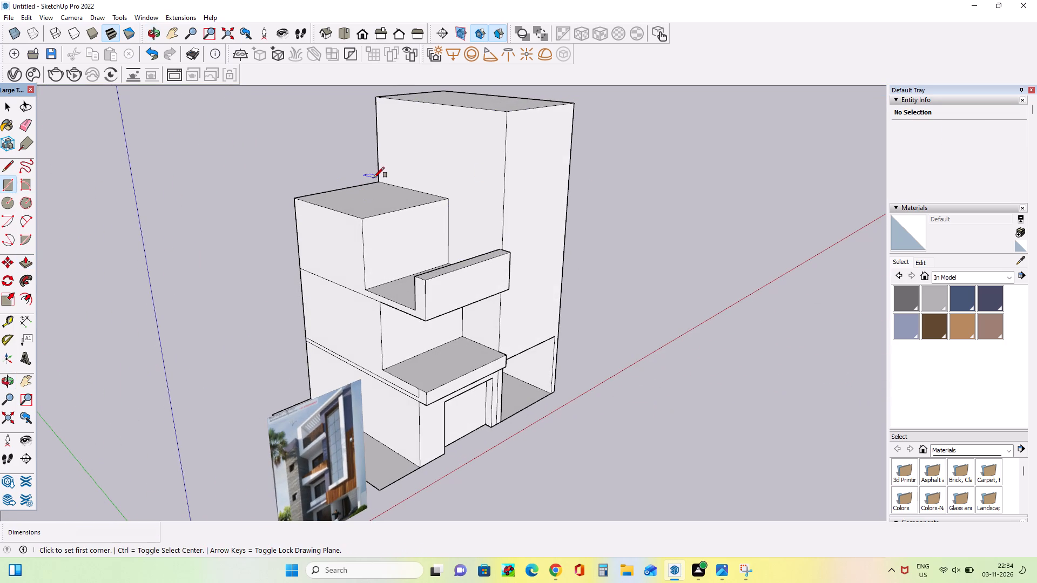
click(378, 180)
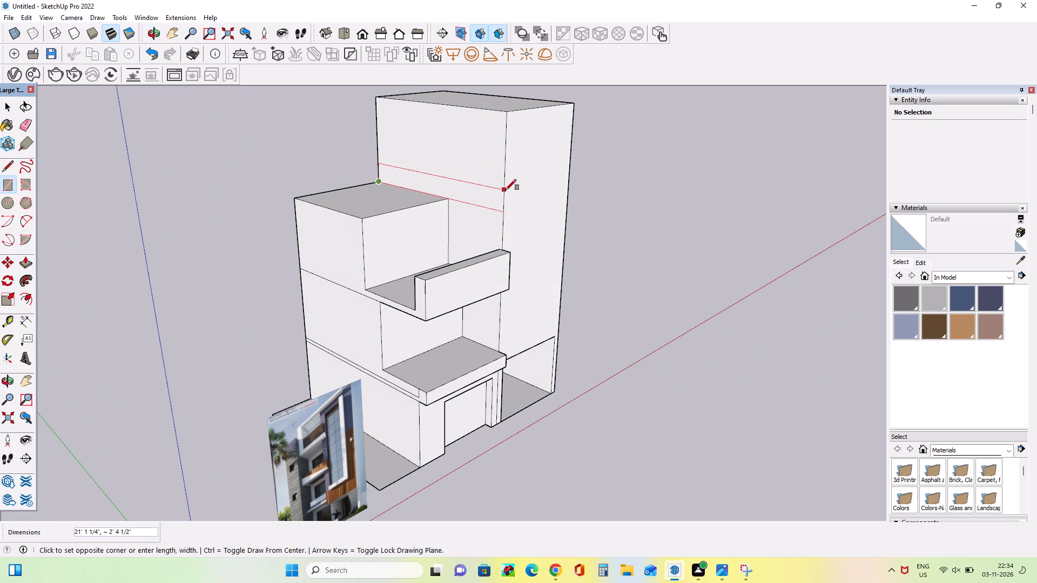
click(506, 194)
Extrude the side-wall strip out to the volume's outer side to form a roof slab over the upper balcony.
middle_drag(480, 237, 482, 208)
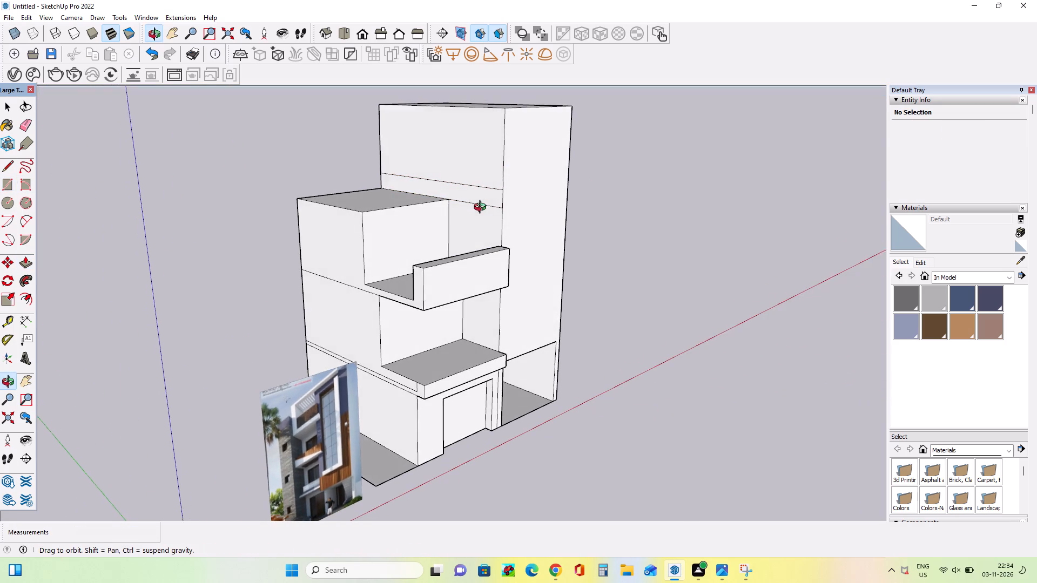
middle_drag(482, 208, 484, 207)
click(25, 259)
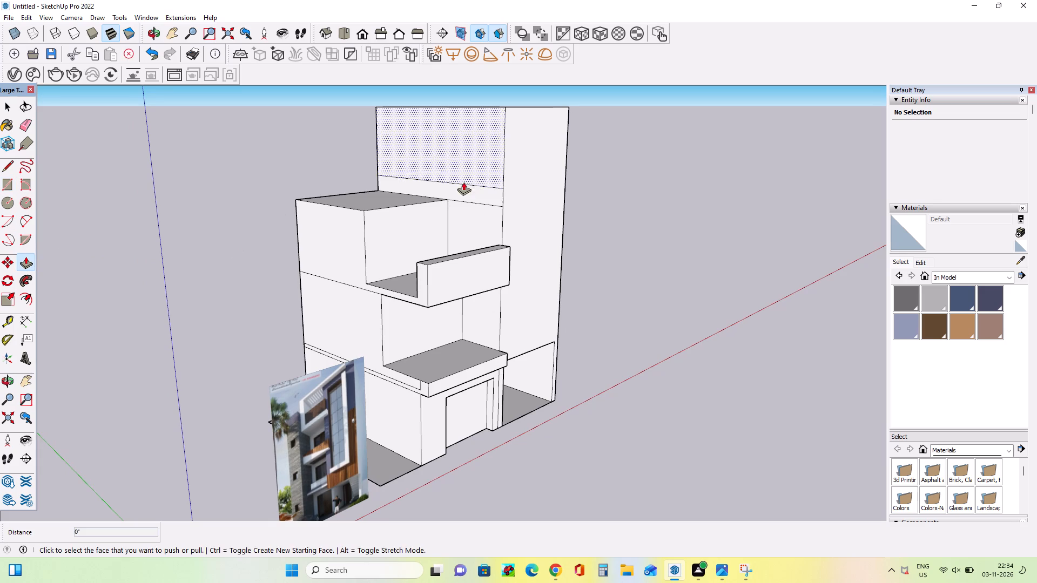
drag(460, 191, 360, 241)
Lower the roof slab's top face by 8 3/4" to make the slab thinner.
middle_drag(384, 262, 318, 272)
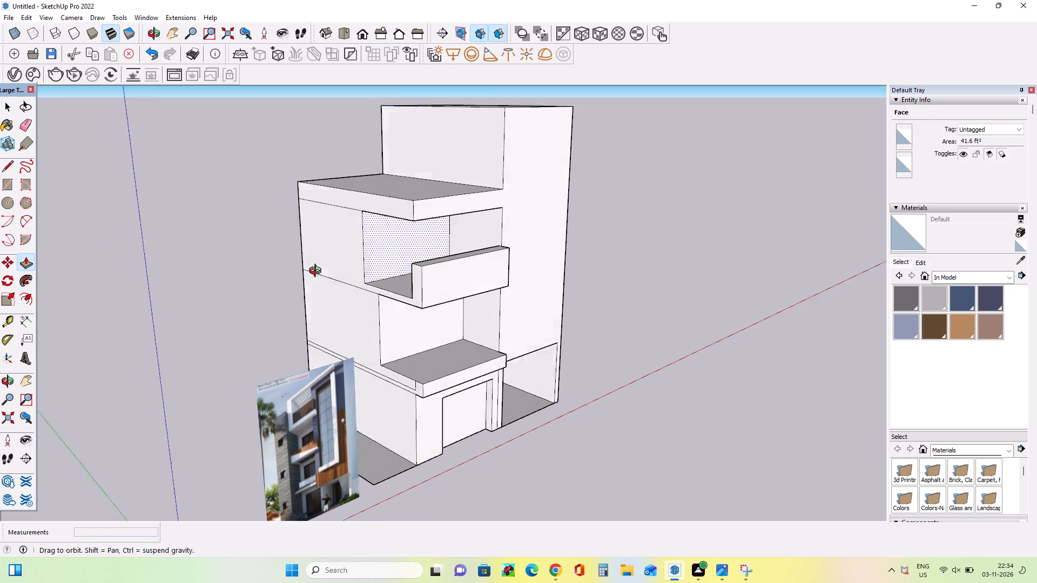
middle_drag(318, 272, 252, 281)
drag(421, 174, 421, 180)
Push the underside of the roof slab over the upper balcony up 6 3/8".
middle_drag(434, 222, 336, 219)
middle_drag(340, 232, 345, 243)
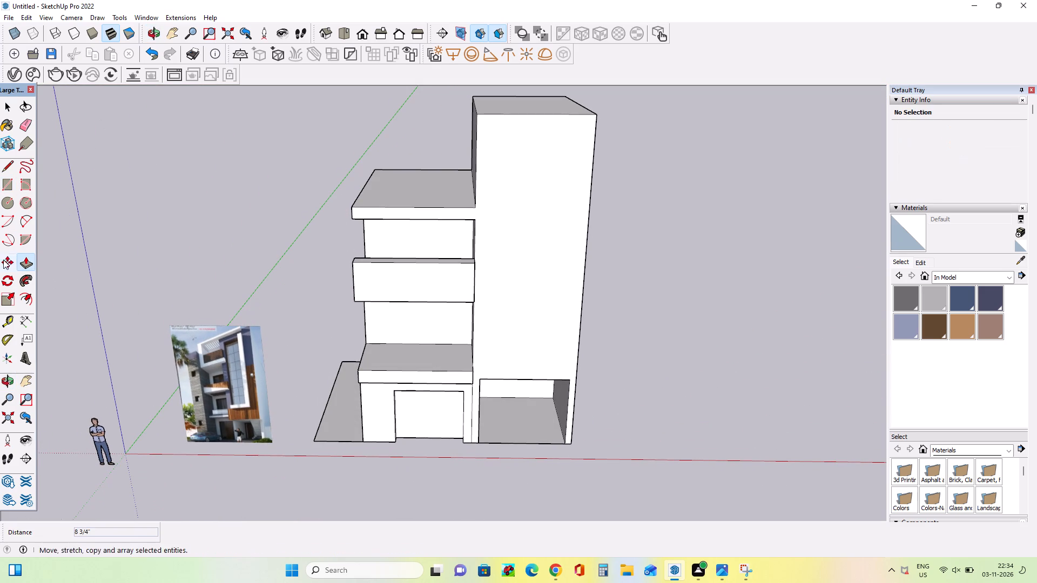
click(4, 180)
middle_drag(489, 248, 509, 199)
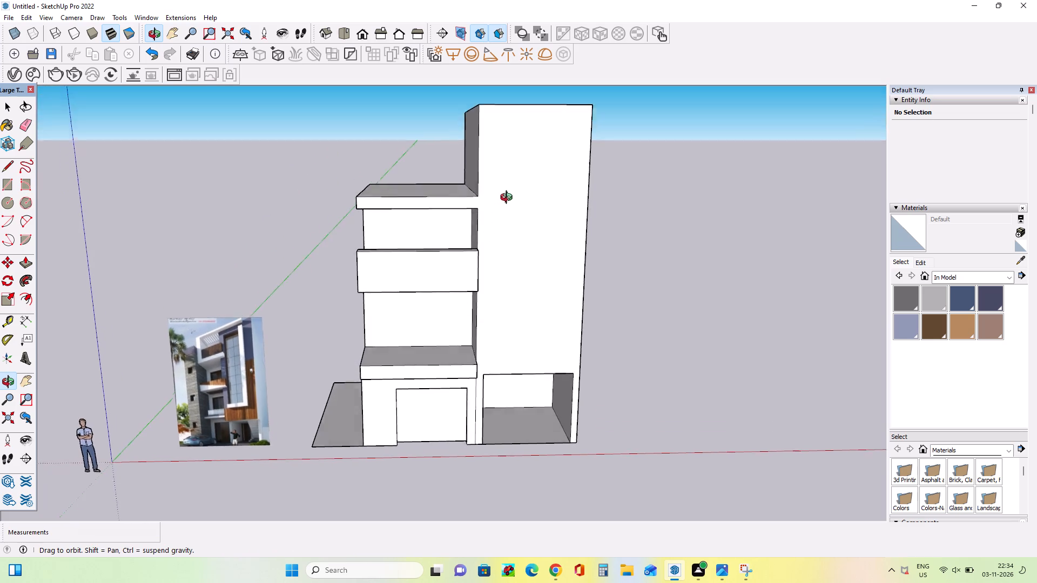
middle_drag(509, 199, 509, 189)
scroll(383, 236, up, 3)
middle_drag(383, 236, 470, 189)
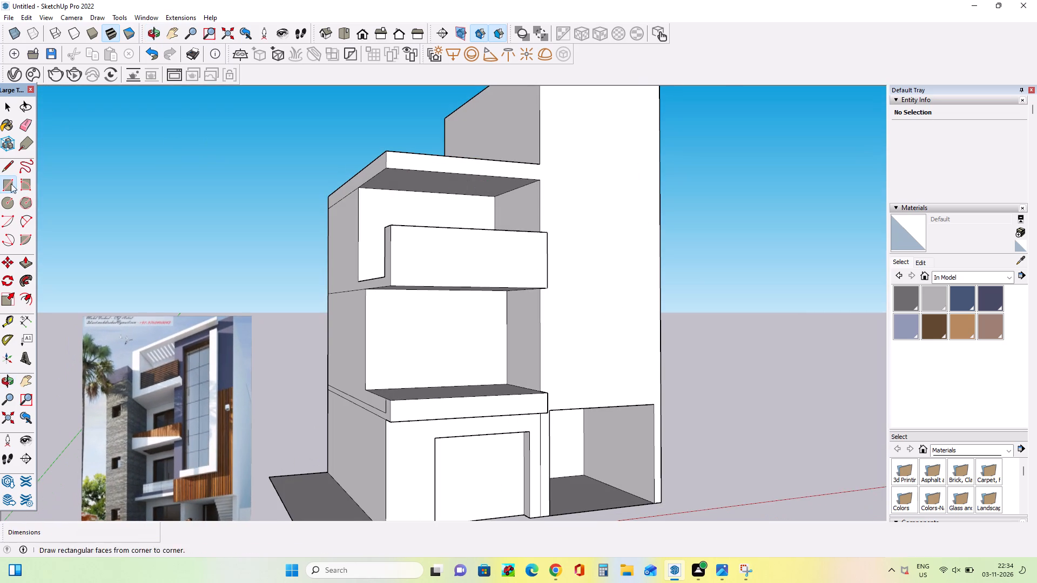
click(25, 266)
drag(409, 184, 410, 180)
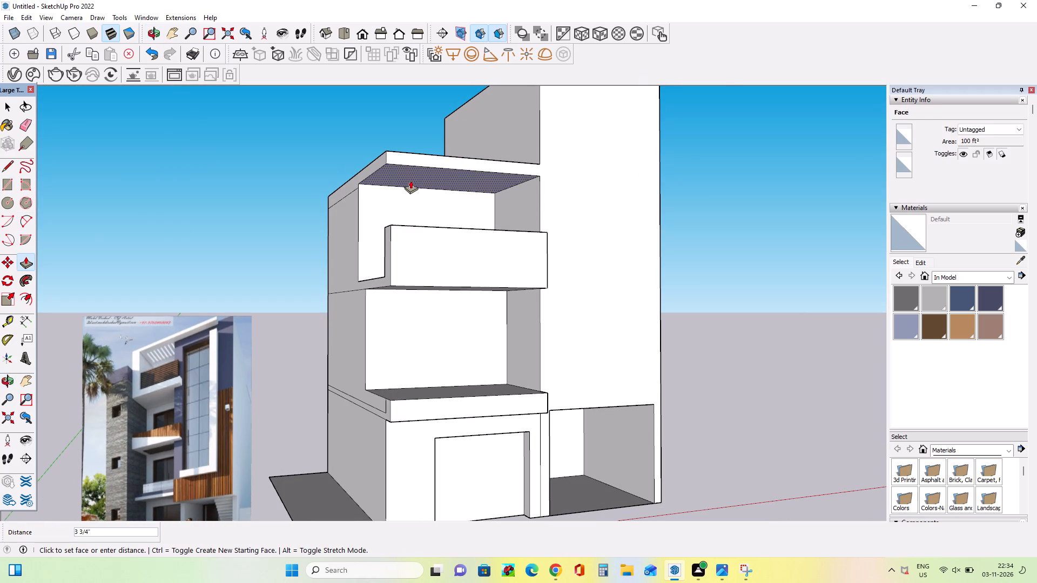
drag(410, 180, 412, 178)
Pull the top face of the upper balcony's roof slab up 9" to thicken the slab.
middle_drag(474, 214, 386, 302)
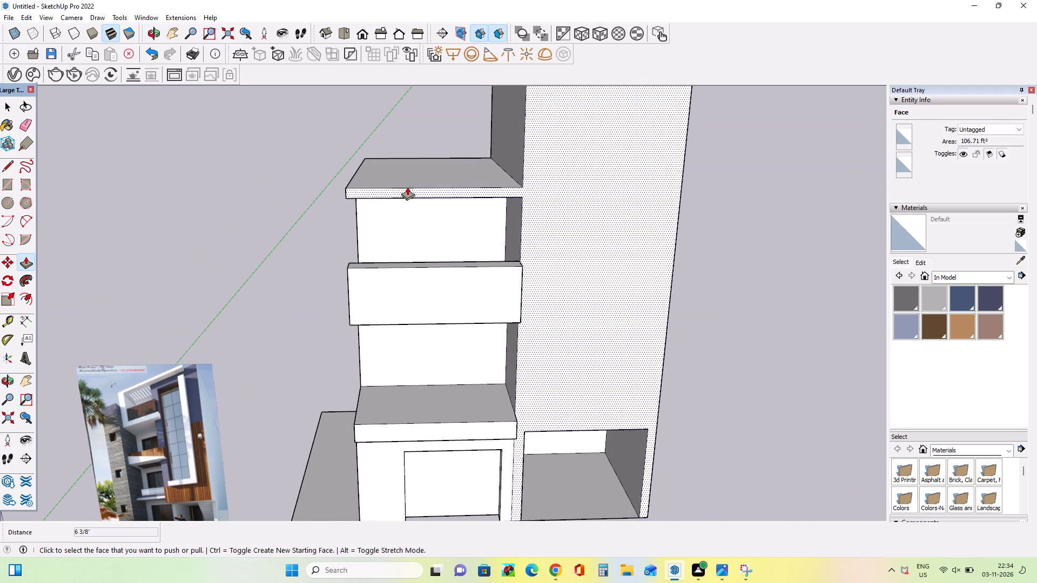
drag(409, 179, 409, 169)
Push the inner face of the upper balcony's front parapet outward 9 5/16" to make the parapet thinner.
middle_drag(426, 249, 437, 205)
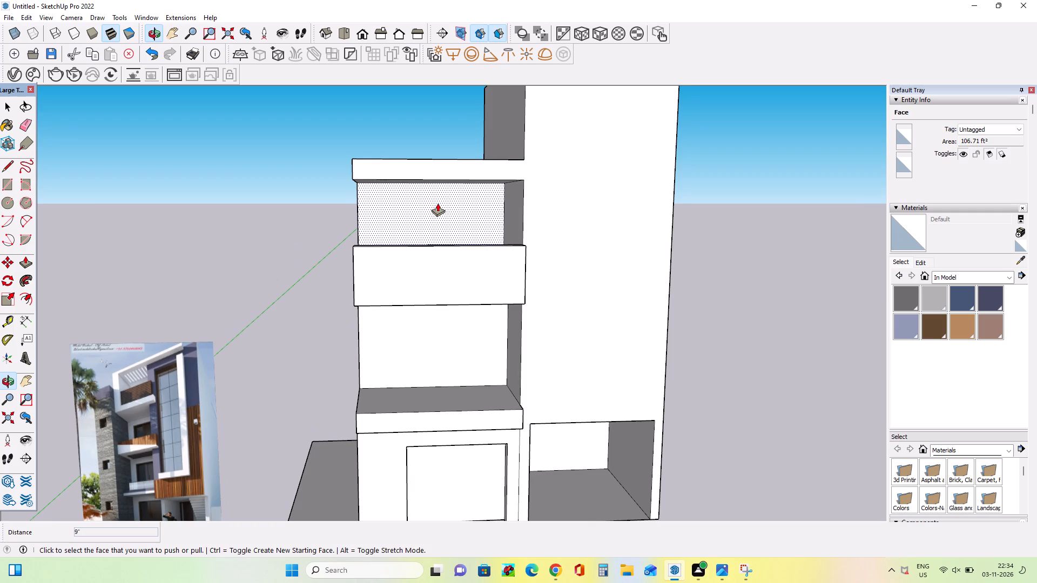
scroll(438, 202, down, 2)
middle_drag(440, 204, 450, 212)
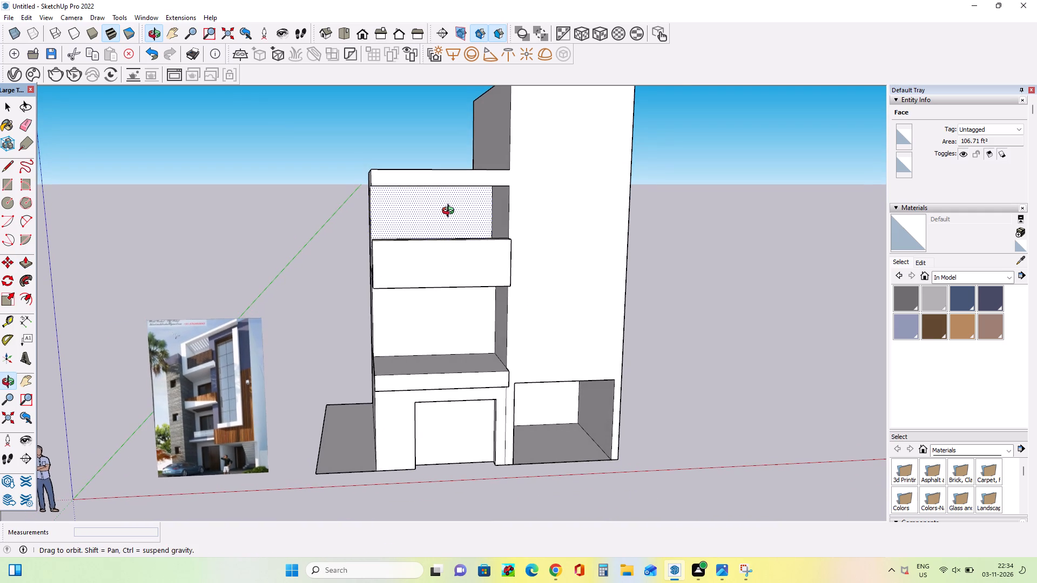
middle_drag(450, 212, 583, 237)
scroll(426, 252, up, 4)
middle_drag(434, 262, 639, 304)
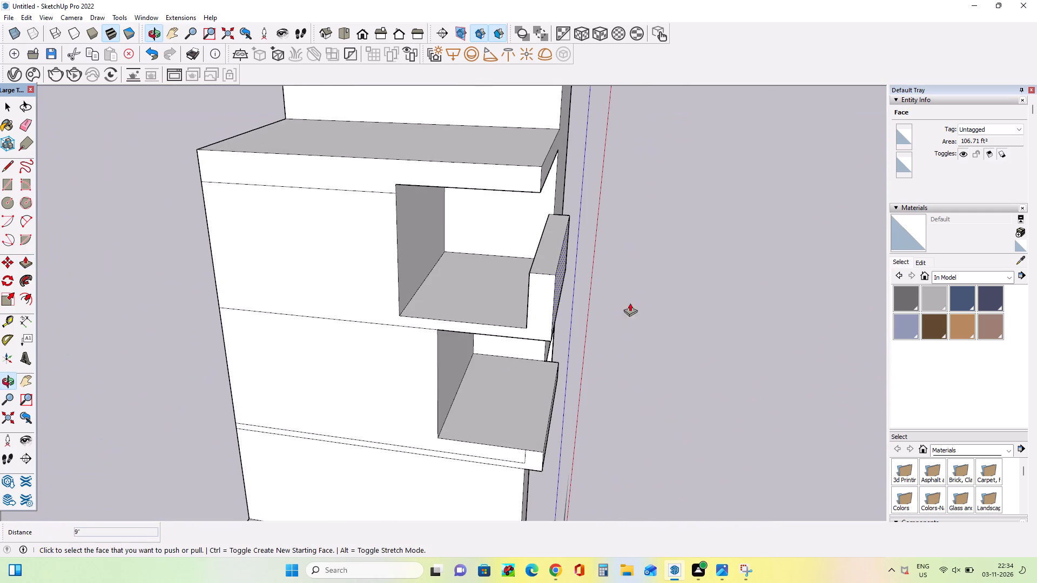
middle_drag(530, 294, 674, 324)
drag(584, 282, 595, 282)
Lower the top face of the upper balcony's front parapet by 4 3/16".
middle_drag(653, 306, 118, 259)
scroll(373, 216, up, 4)
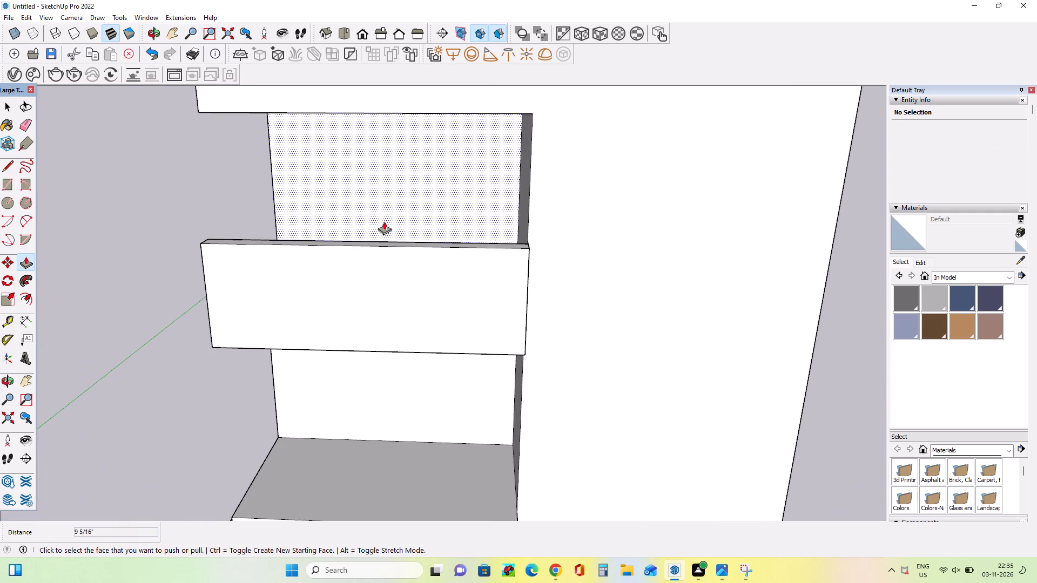
middle_drag(394, 247, 399, 329)
drag(413, 297, 413, 304)
Draw a narrow rectangular strip on top of the roof slab along its outer side edge, from the front corner to the rear edge.
middle_drag(440, 319, 387, 234)
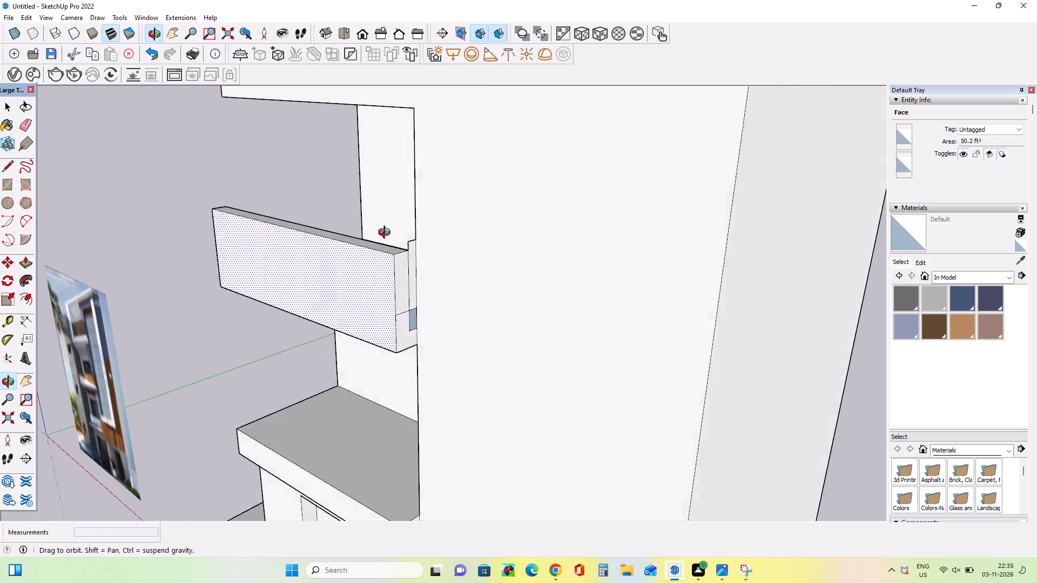
middle_drag(387, 234, 448, 222)
scroll(450, 223, down, 7)
middle_drag(452, 225, 457, 231)
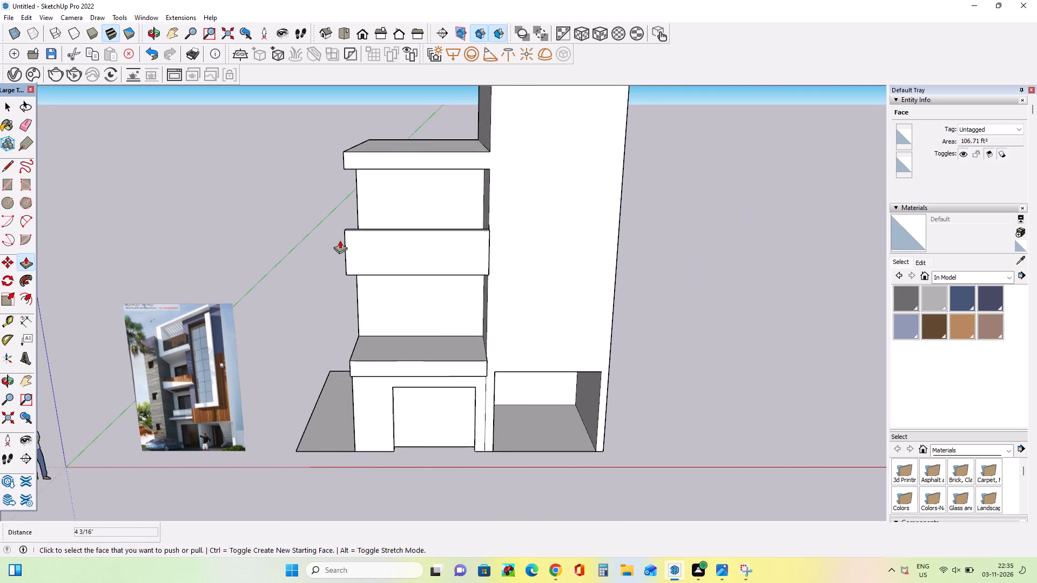
middle_drag(340, 241, 349, 254)
middle_drag(349, 254, 354, 234)
scroll(374, 160, up, 2)
middle_drag(387, 211, 403, 263)
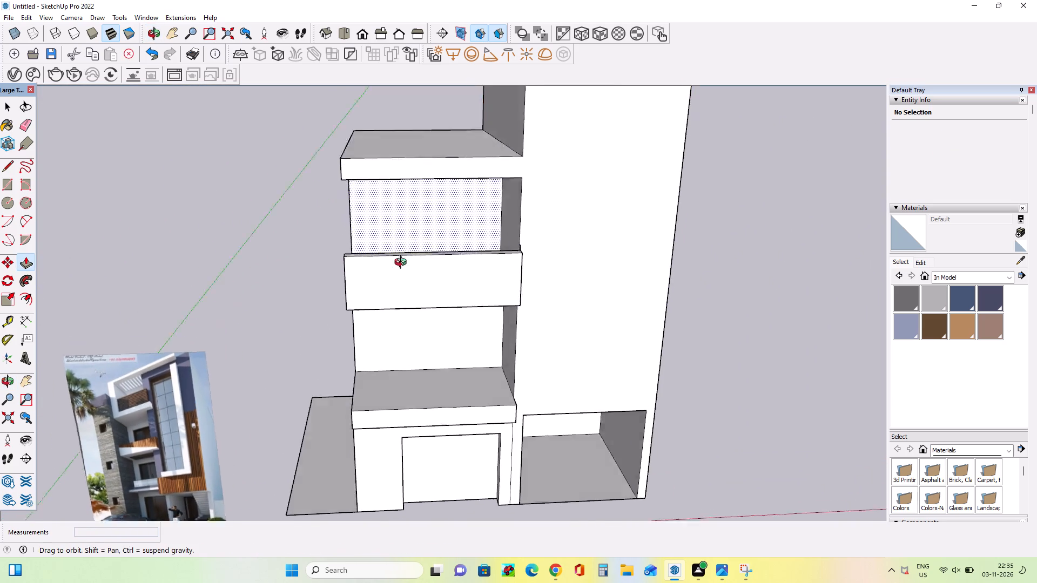
middle_drag(403, 263, 408, 299)
click(10, 181)
middle_drag(417, 211, 432, 273)
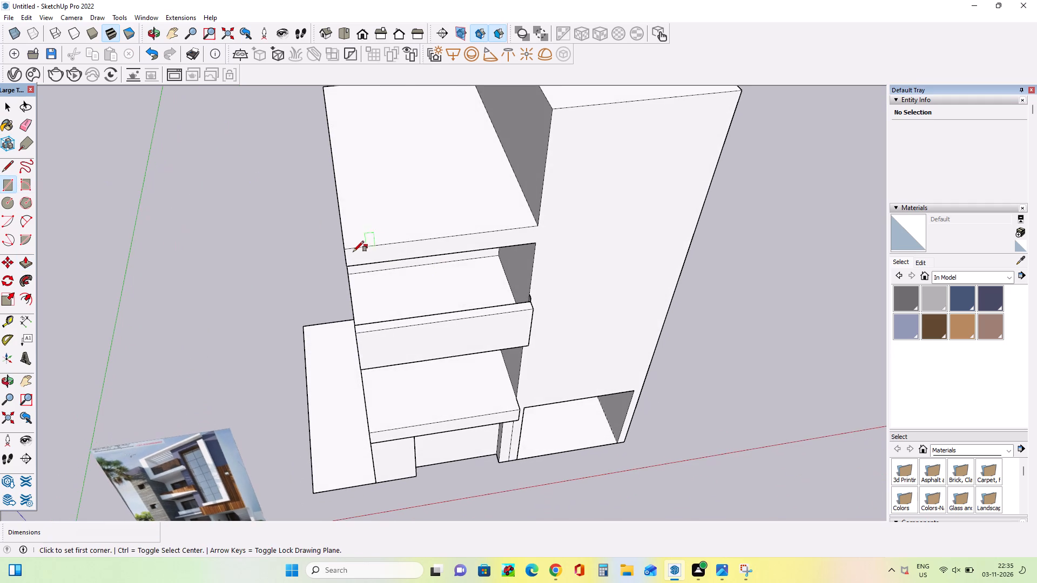
scroll(350, 252, down, 4)
click(347, 250)
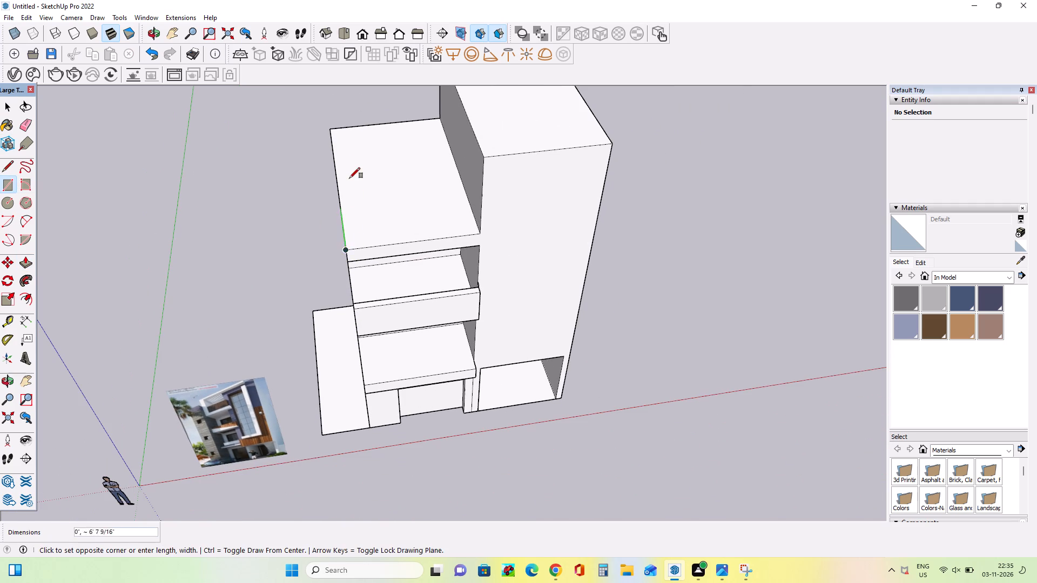
click(340, 129)
Extrude the roof-edge strip up 6' 2 1/8" to form a side wall above the roof slab.
middle_drag(379, 211, 386, 204)
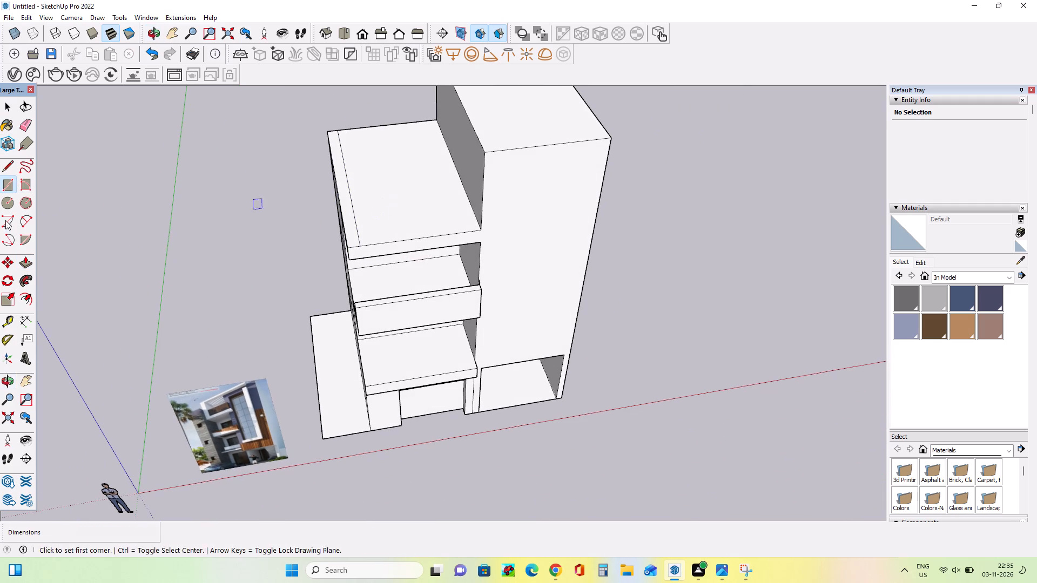
click(28, 264)
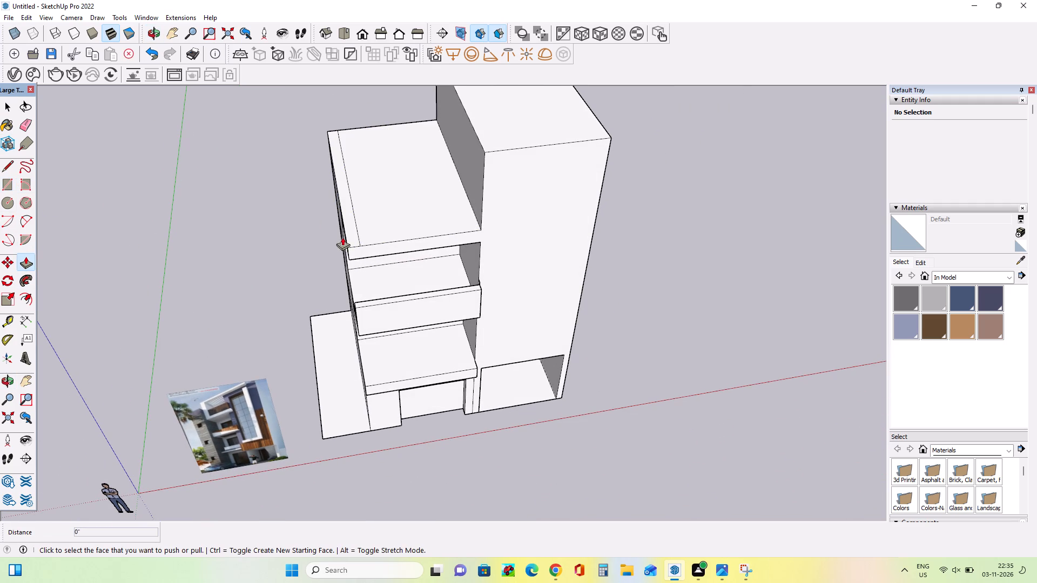
drag(352, 238, 391, 180)
middle_drag(467, 242, 440, 196)
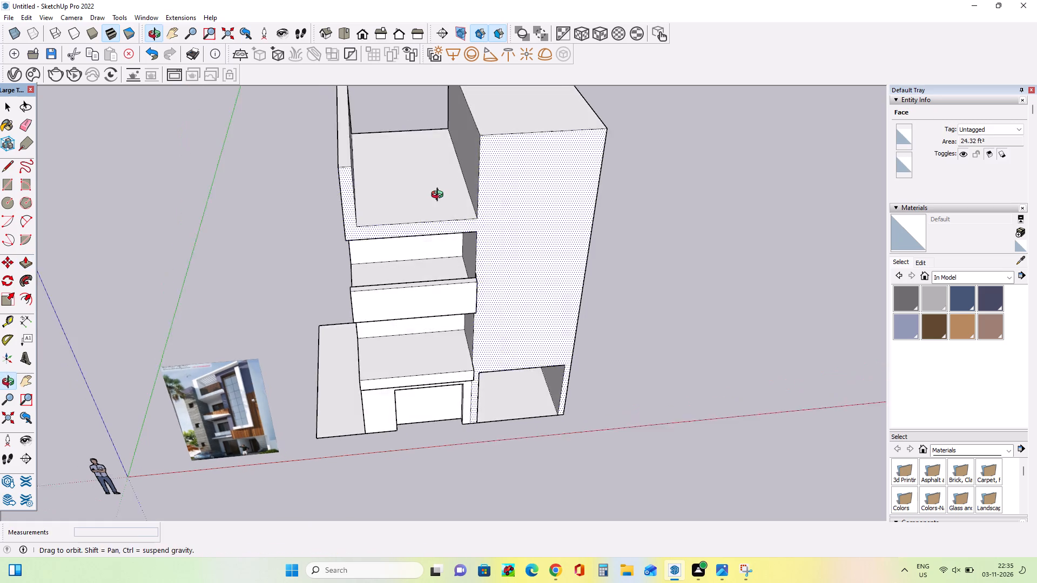
middle_drag(440, 196, 439, 186)
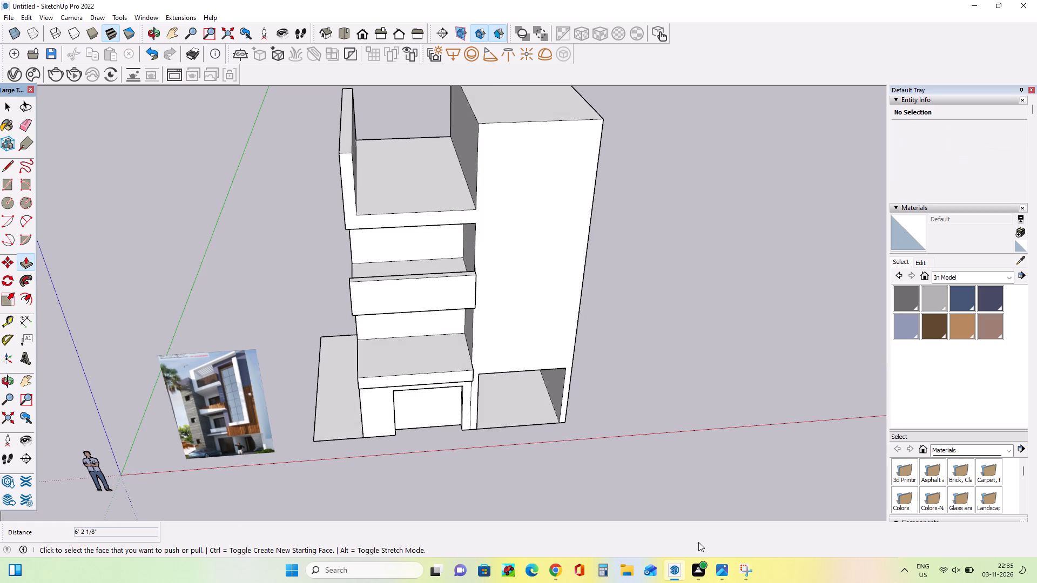
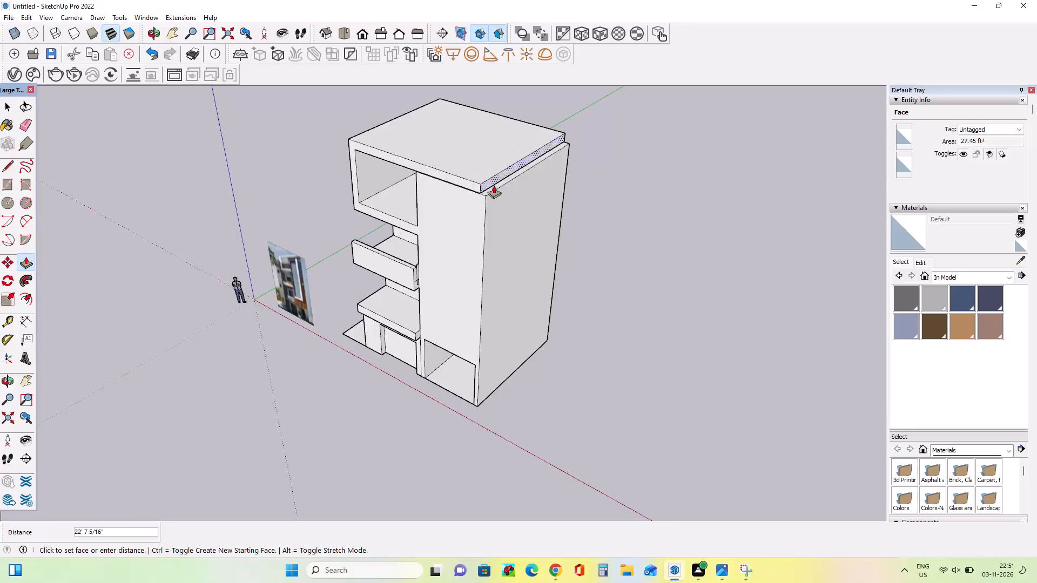
Examine the reference image's rooftop frame, upper balcony and tall window surround, and compare them with the front of the building model.
middle_drag(370, 215, 548, 106)
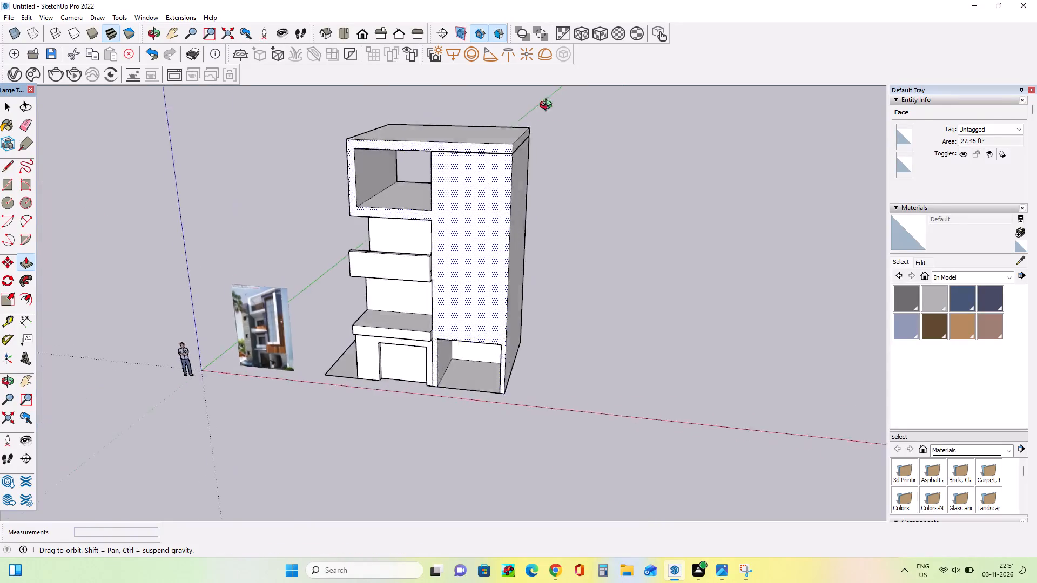
middle_drag(548, 106, 586, 71)
scroll(272, 282, up, 17)
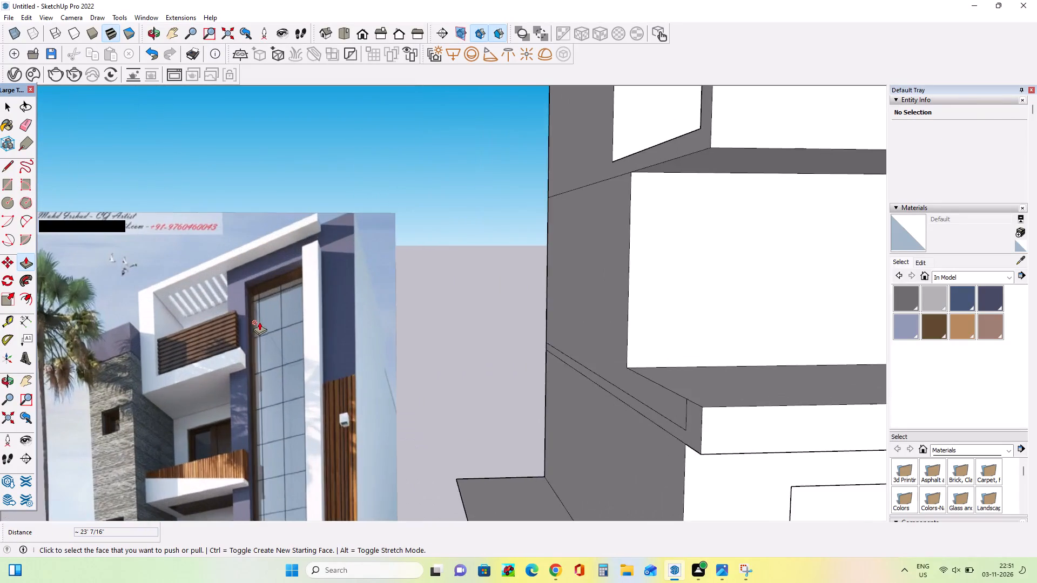
middle_drag(259, 322, 281, 289)
scroll(255, 274, down, 4)
middle_drag(255, 274, 258, 279)
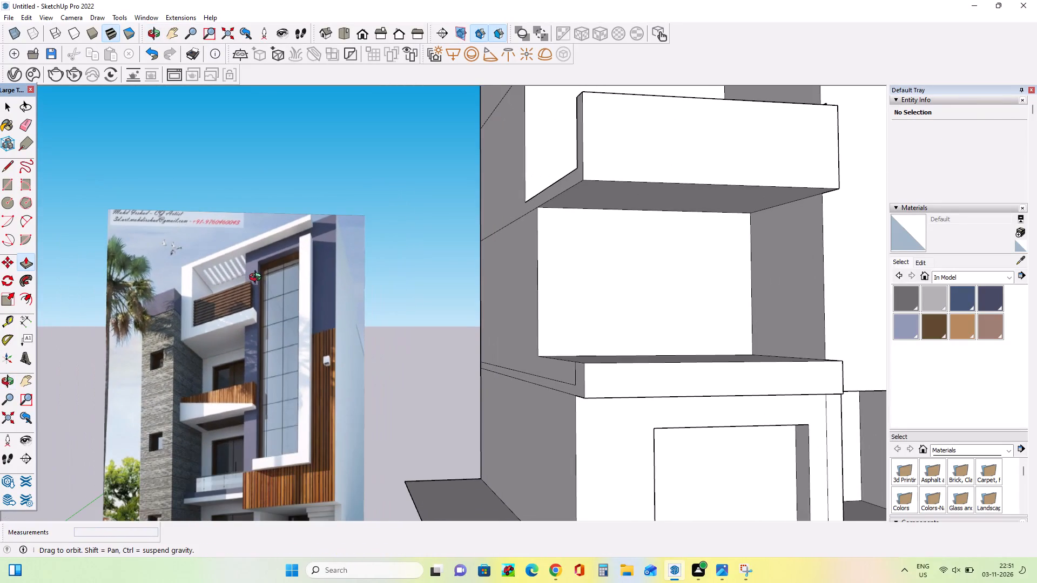
middle_drag(258, 279, 259, 283)
scroll(261, 283, down, 8)
middle_drag(489, 321, 401, 386)
scroll(233, 309, up, 19)
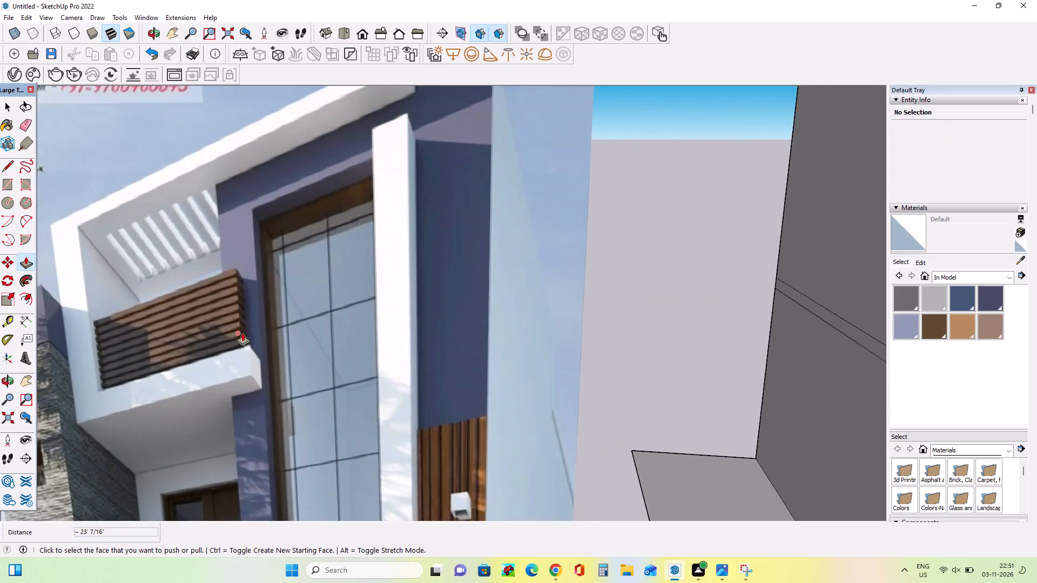
scroll(243, 333, down, 5)
scroll(243, 333, down, 20)
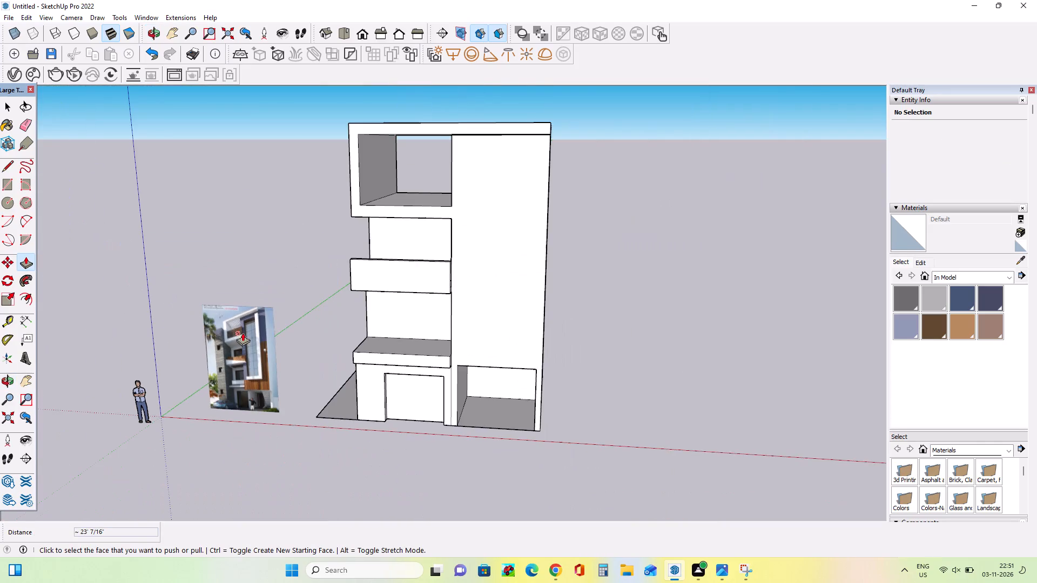
middle_drag(319, 362, 452, 302)
scroll(474, 279, down, 4)
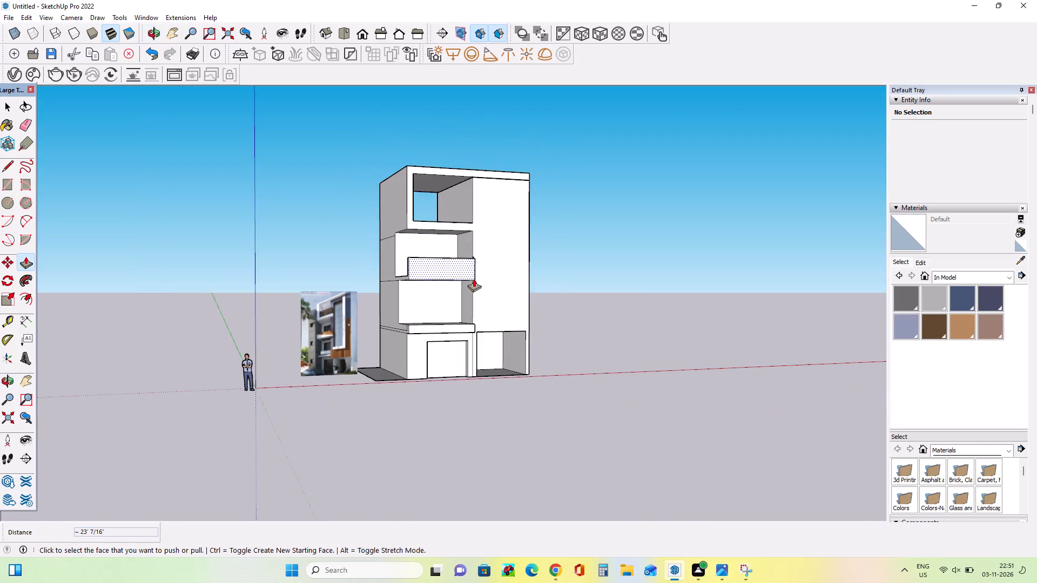
middle_drag(481, 286, 354, 287)
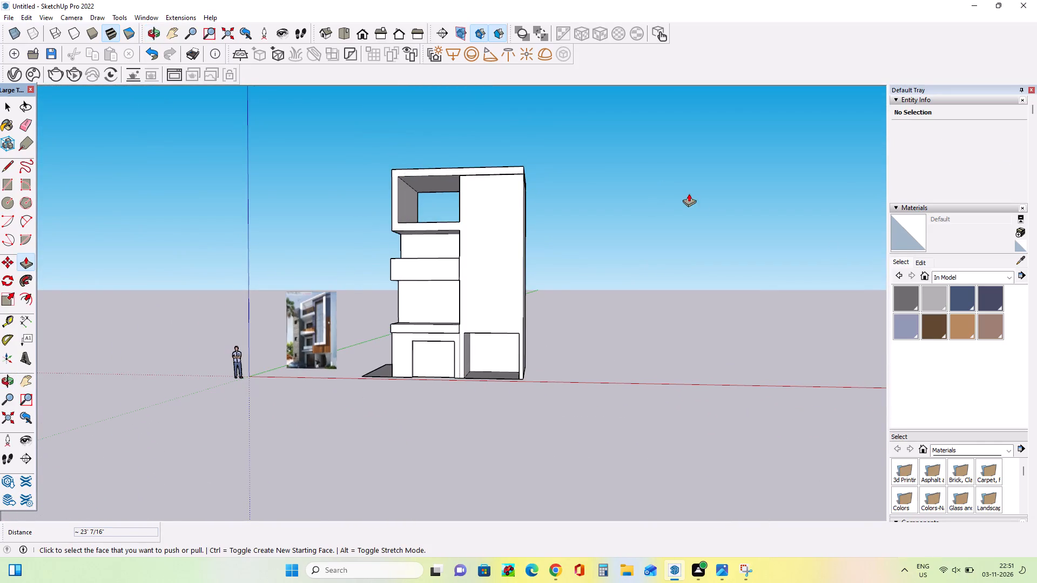
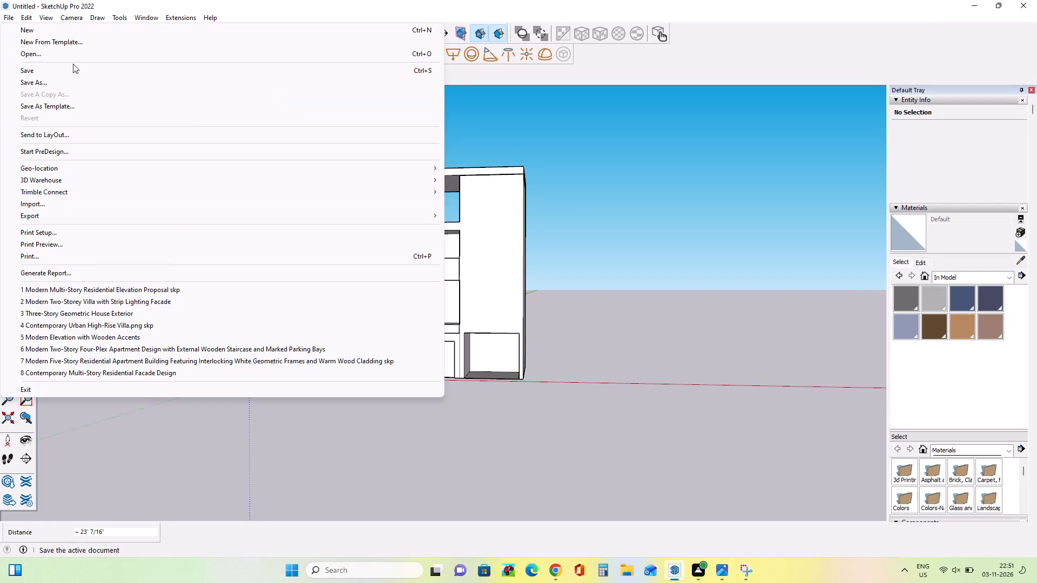
Save the model to the Desktop as "Contemporary Vertical Facade Residential Design.skp" in the SketchUp Models format.
click(84, 76)
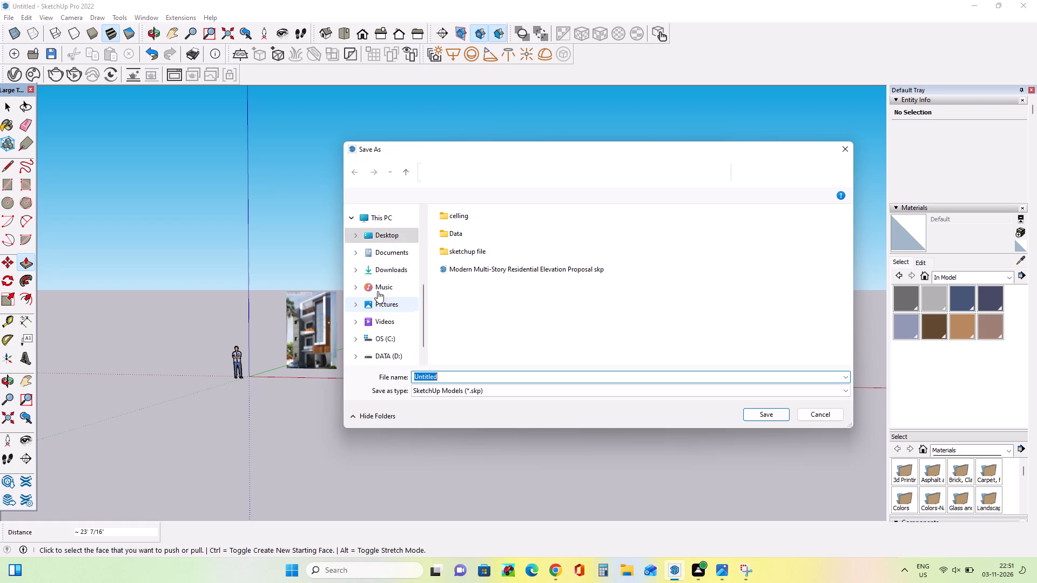
click(397, 235)
click(479, 379)
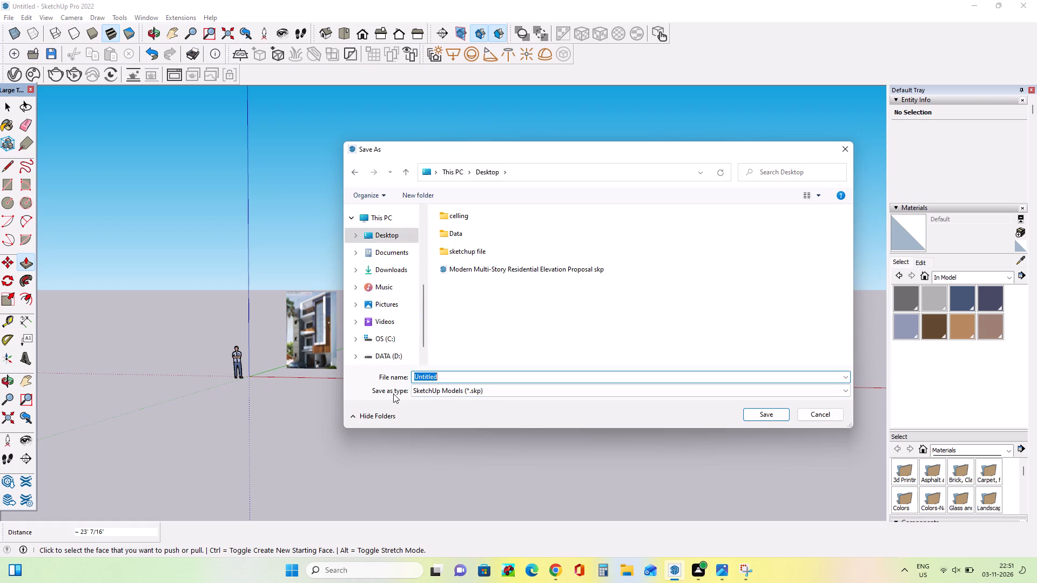
key(Delete)
key(c)
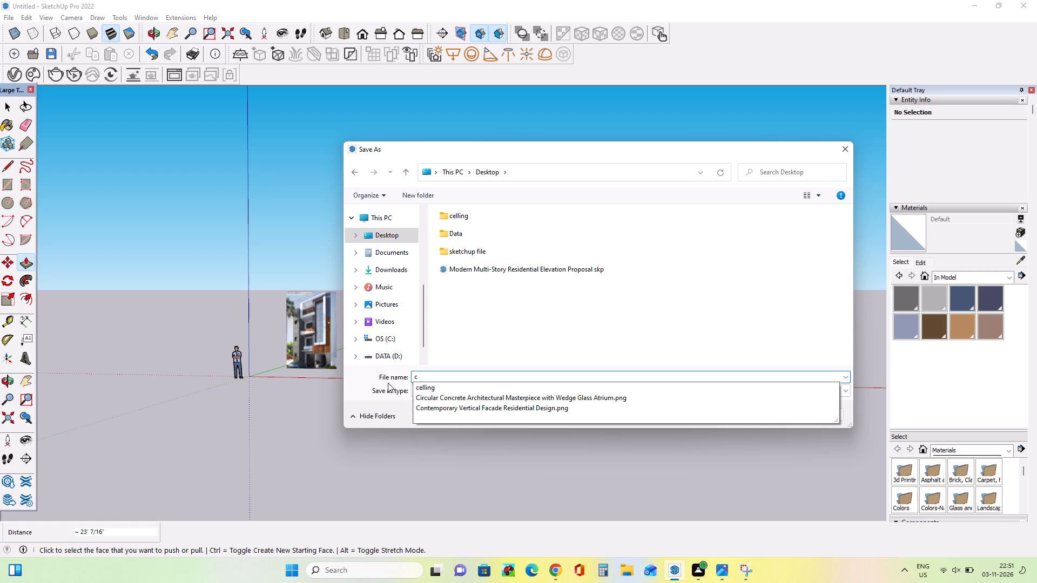
click(527, 409)
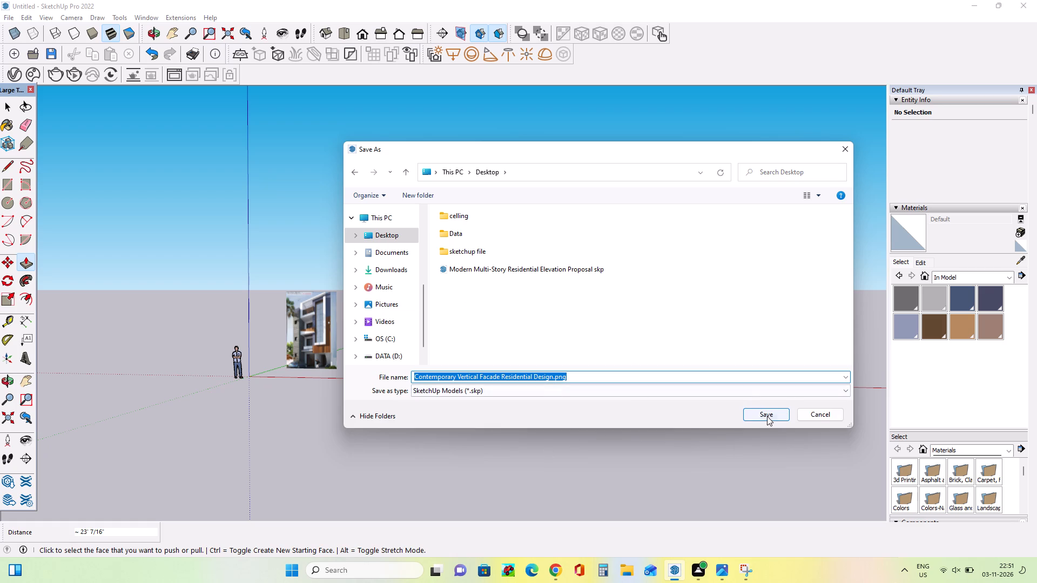
click(573, 380)
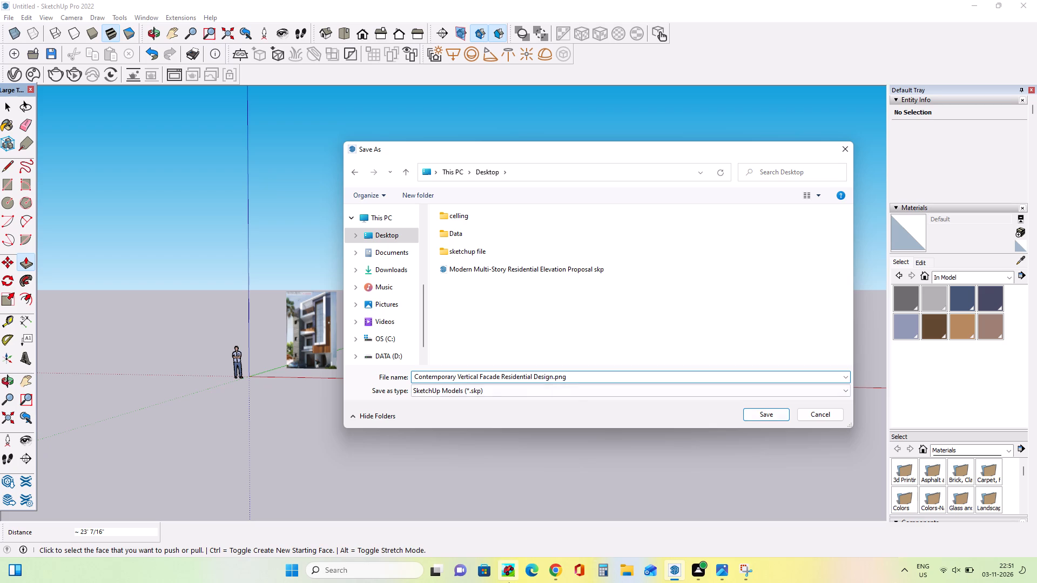
key(BackSpace)
key(BackSpace)
key(BackSpace)
text(skp)
click(757, 416)
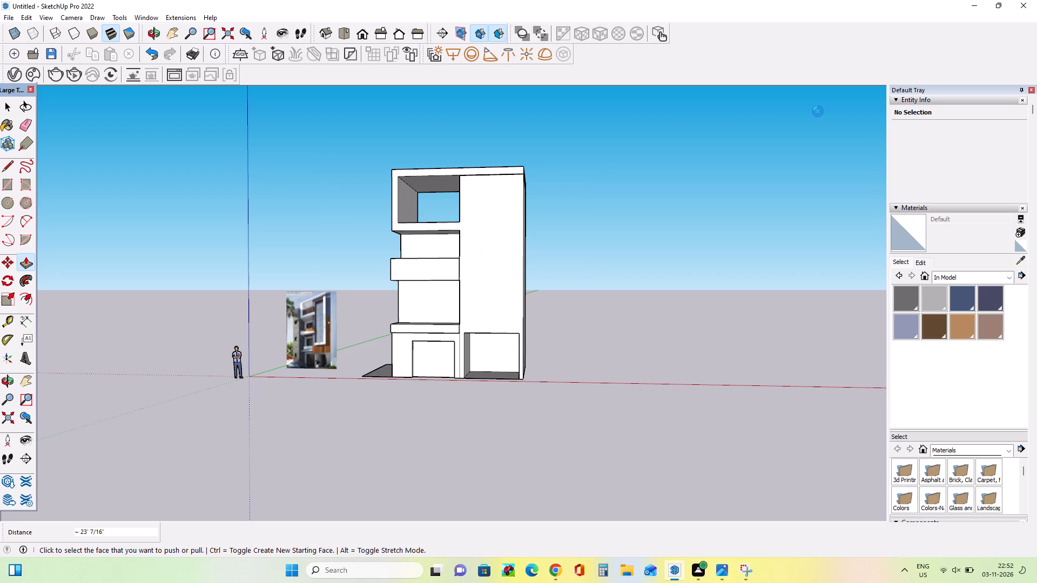
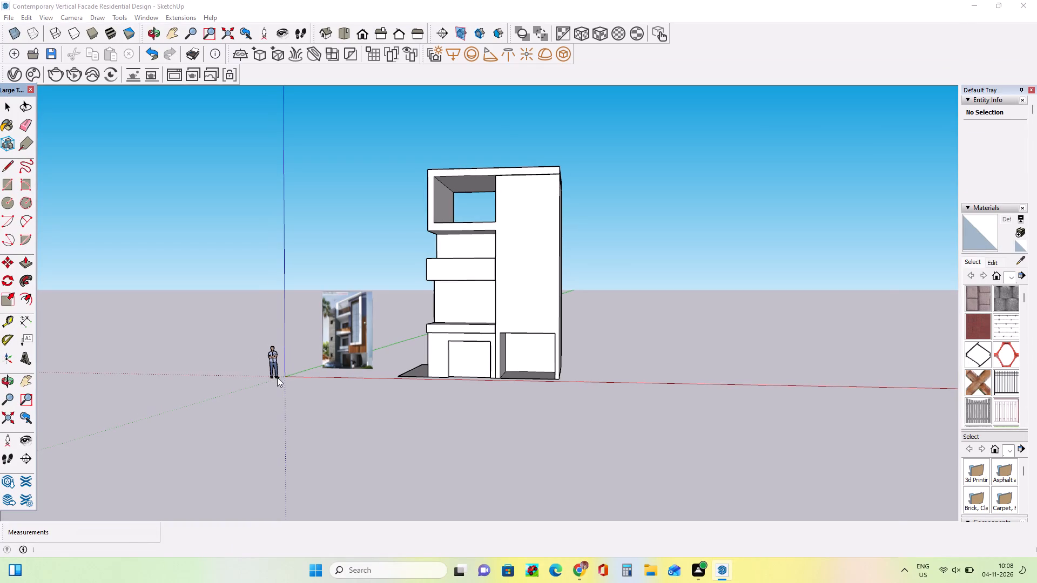
Inspect the building massing from above, below and the front beside the reference image.
middle_drag(398, 338, 475, 443)
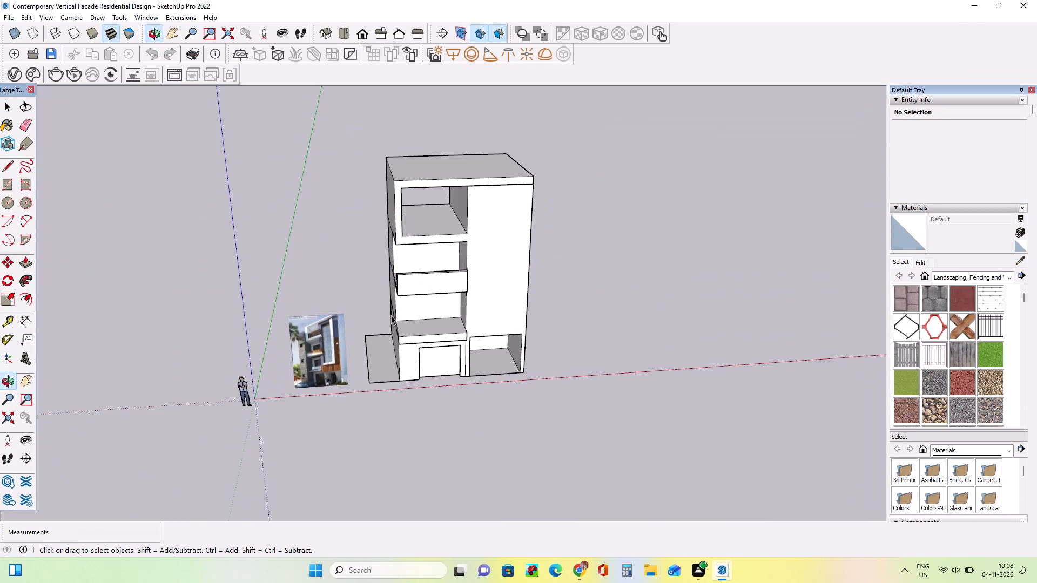
scroll(382, 287, up, 4)
middle_drag(414, 424, 344, 253)
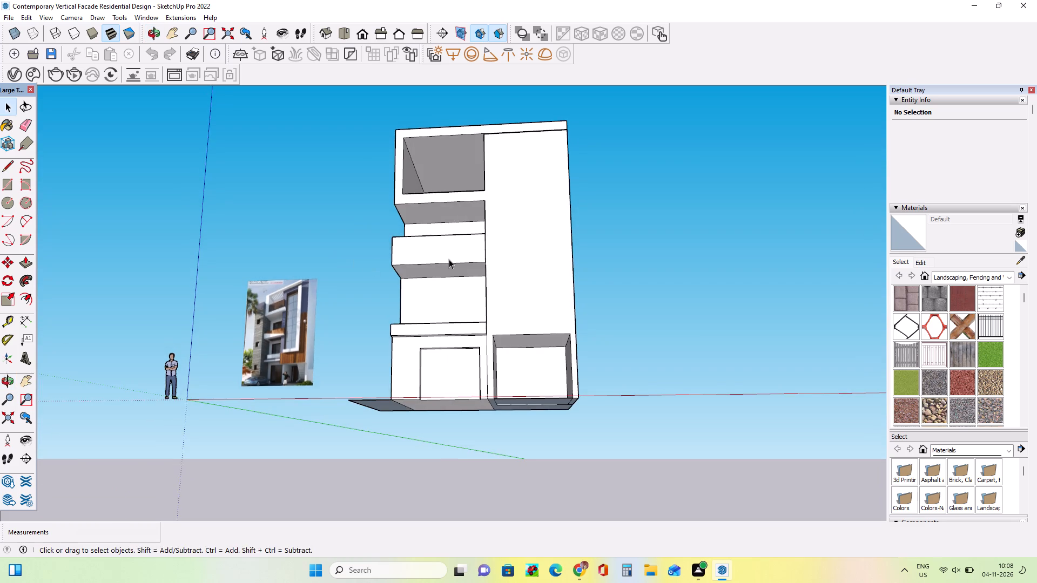
middle_drag(445, 316, 436, 478)
scroll(491, 321, down, 2)
scroll(496, 343, up, 1)
middle_drag(490, 424, 553, 123)
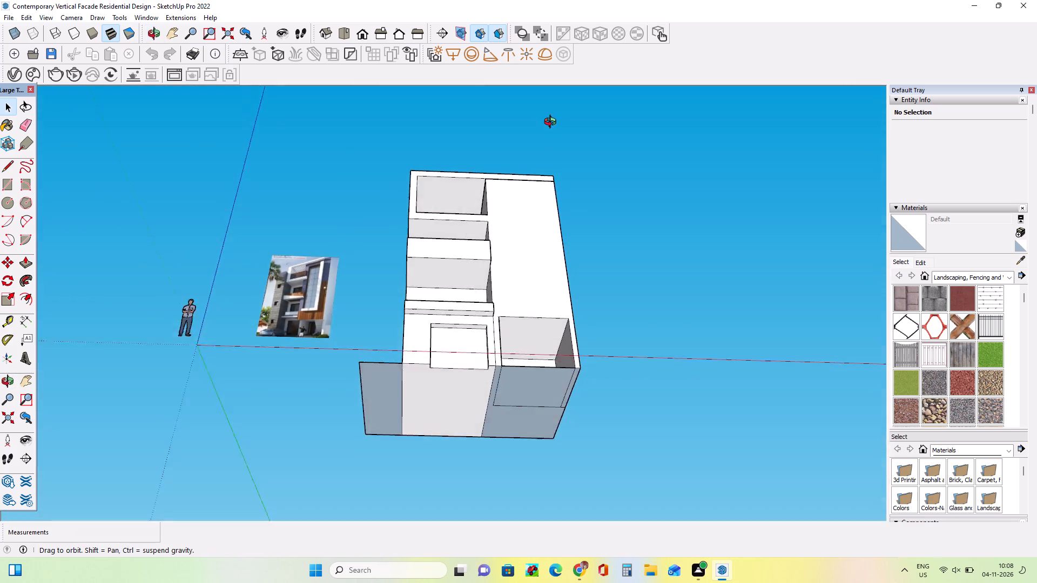
middle_drag(553, 123, 508, 377)
scroll(497, 159, up, 3)
middle_drag(435, 241, 498, 231)
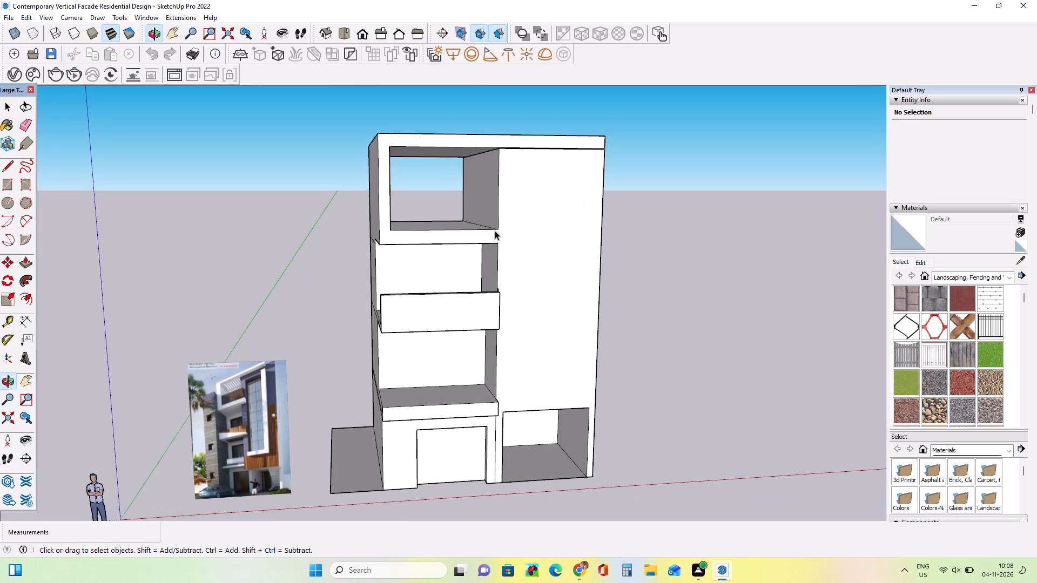
Scale the reference image up uniformly from its upper corner until it is about as tall as the building.
click(8, 105)
click(251, 471)
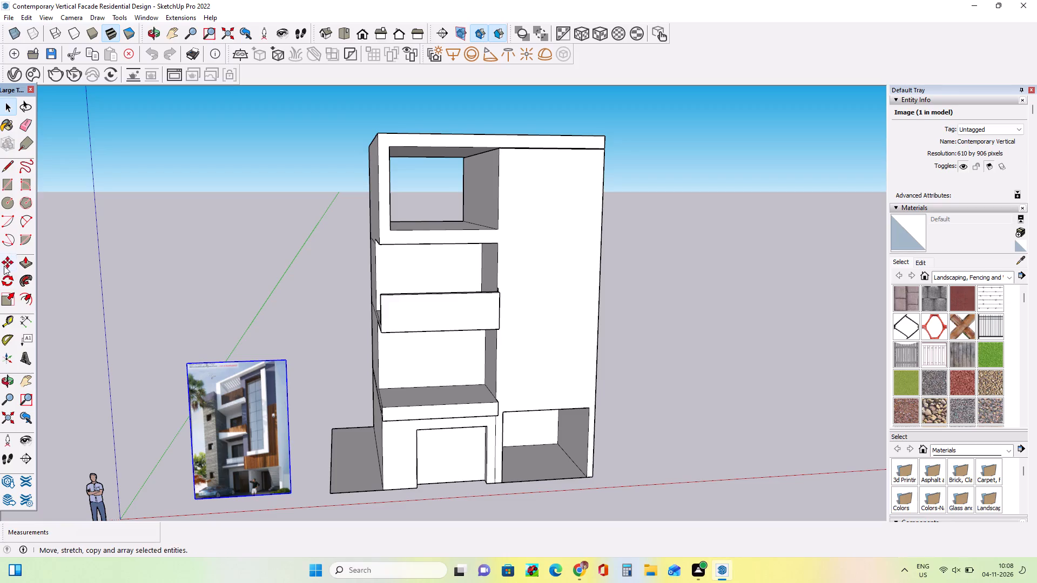
click(5, 300)
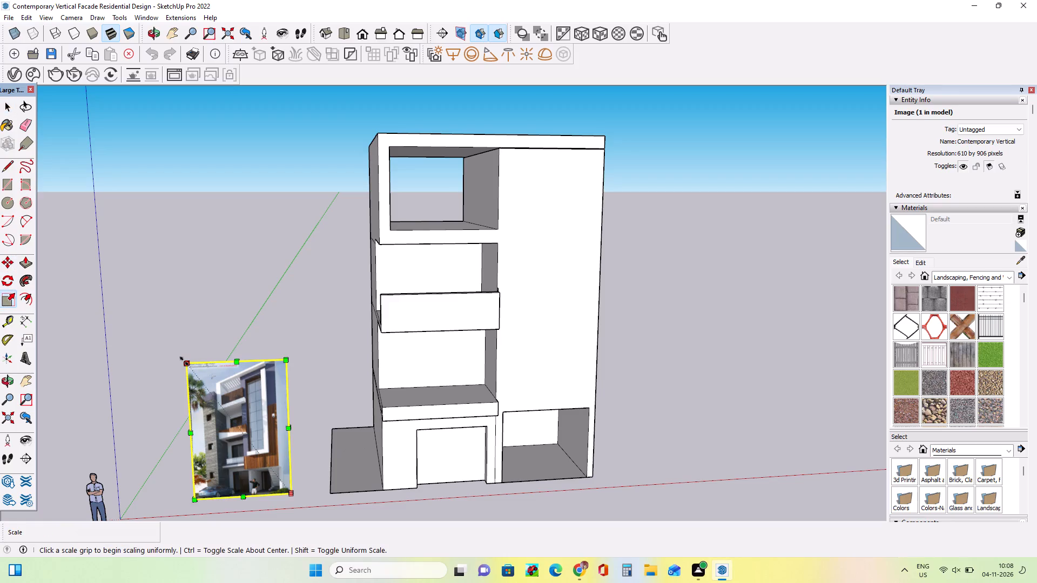
drag(184, 361, 157, 105)
scroll(294, 226, down, 2)
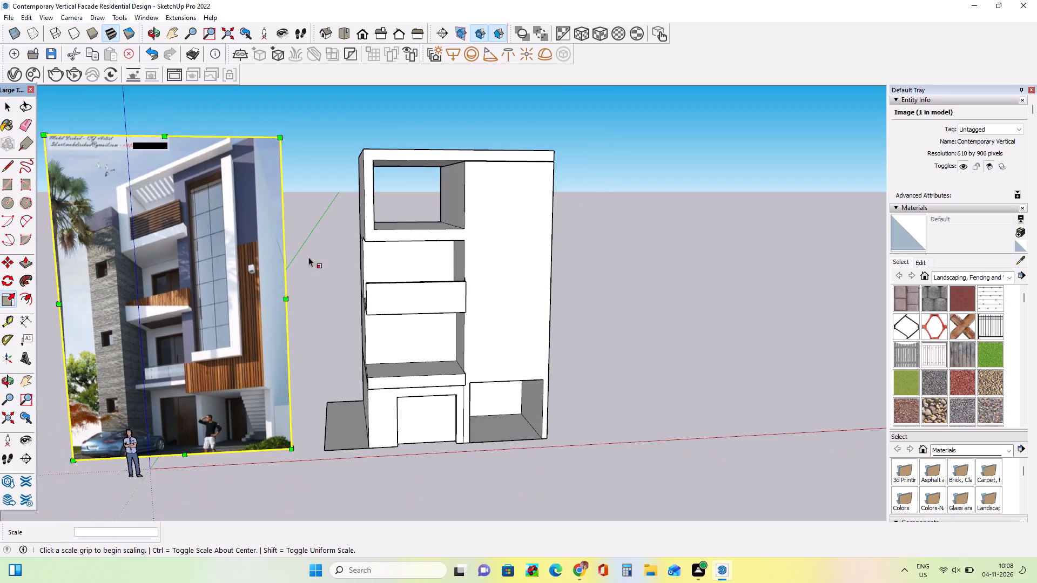
Compare the enlarged reference image with the modelled facade, examining the balconies, top frame and tall window bay.
middle_drag(339, 321, 347, 303)
middle_drag(362, 356, 367, 366)
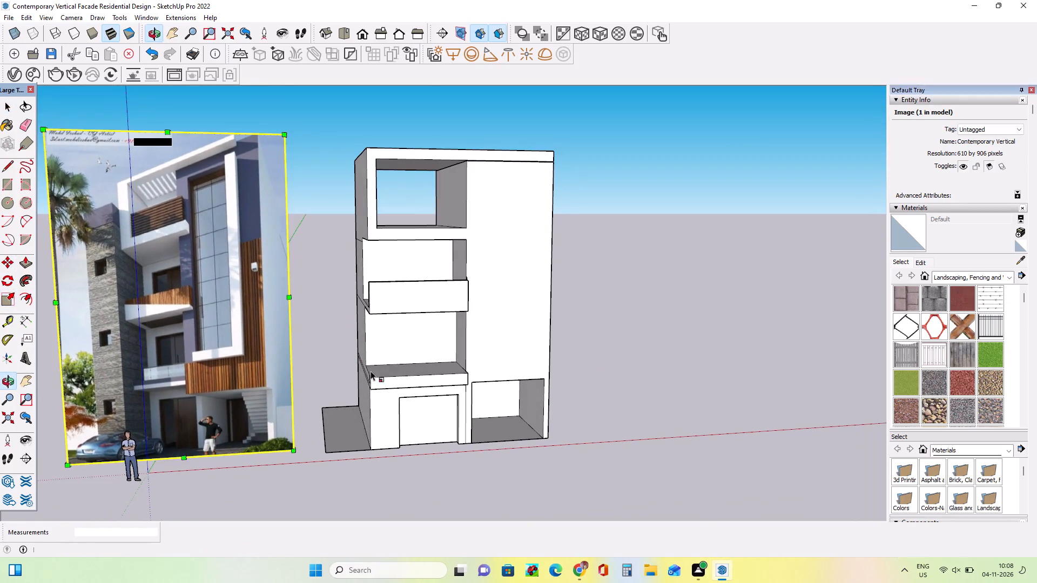
middle_drag(454, 400, 446, 387)
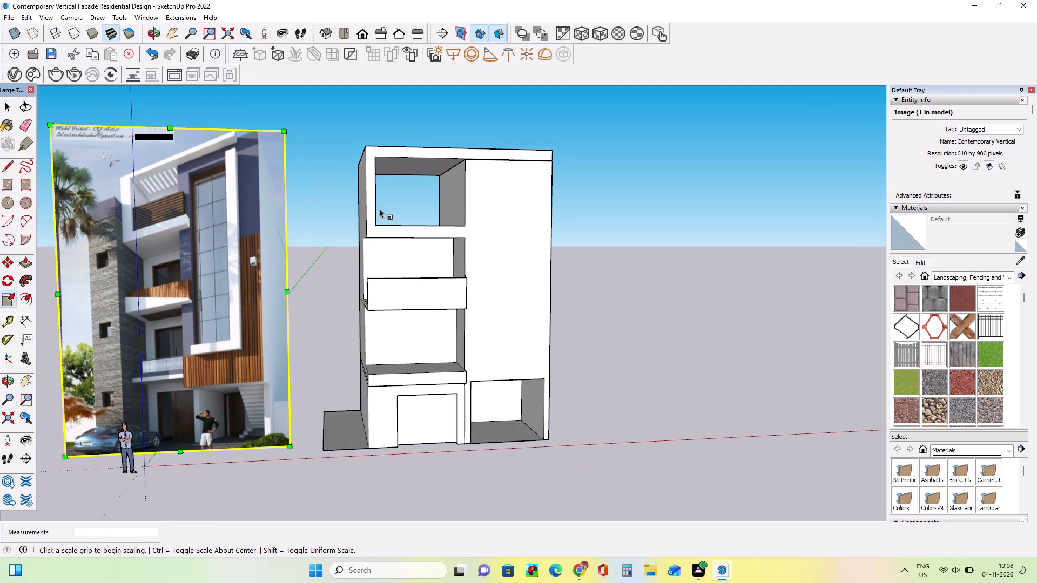
scroll(379, 208, up, 1)
middle_drag(379, 208, 381, 229)
middle_drag(495, 219, 502, 228)
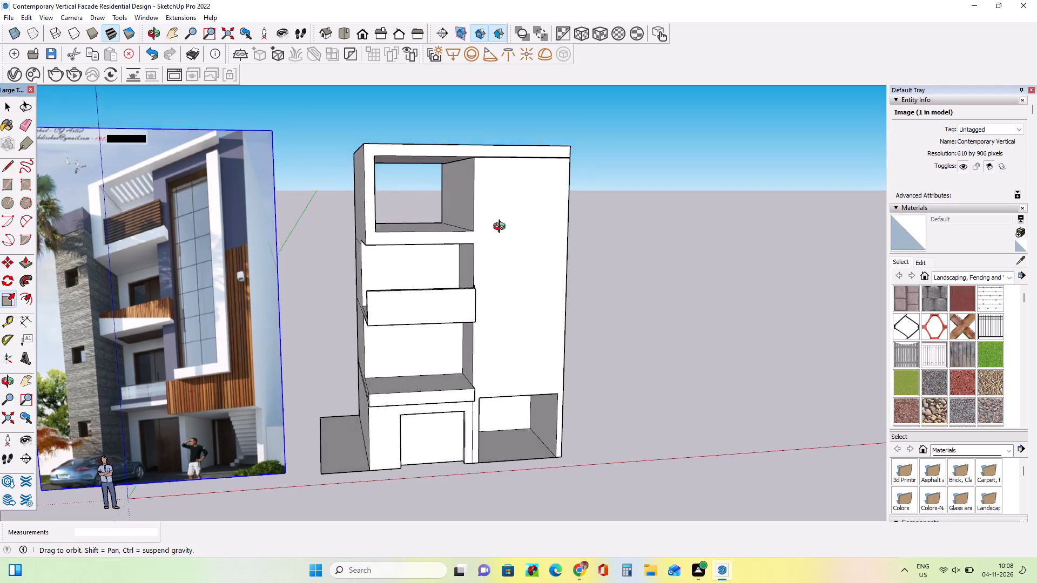
middle_drag(502, 228, 504, 233)
scroll(428, 188, up, 1)
middle_drag(474, 218, 474, 229)
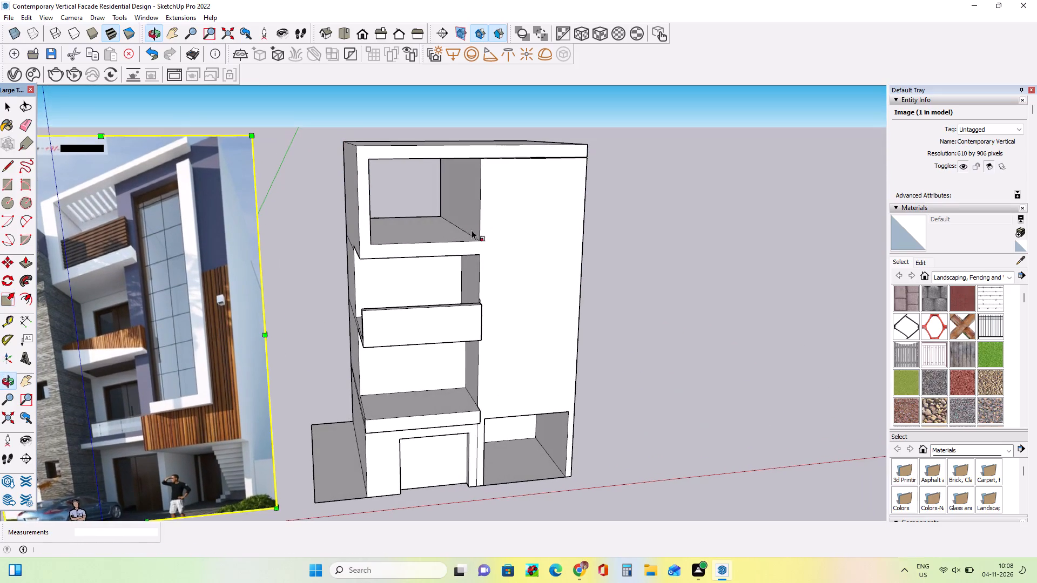
scroll(98, 235, up, 6)
scroll(98, 235, down, 1)
scroll(98, 235, up, 6)
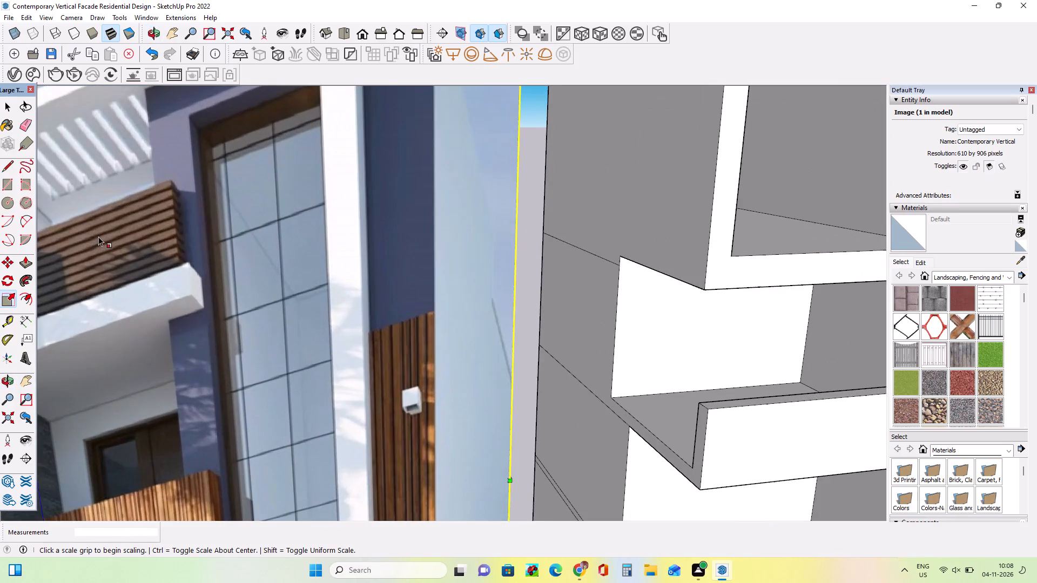
scroll(122, 235, down, 9)
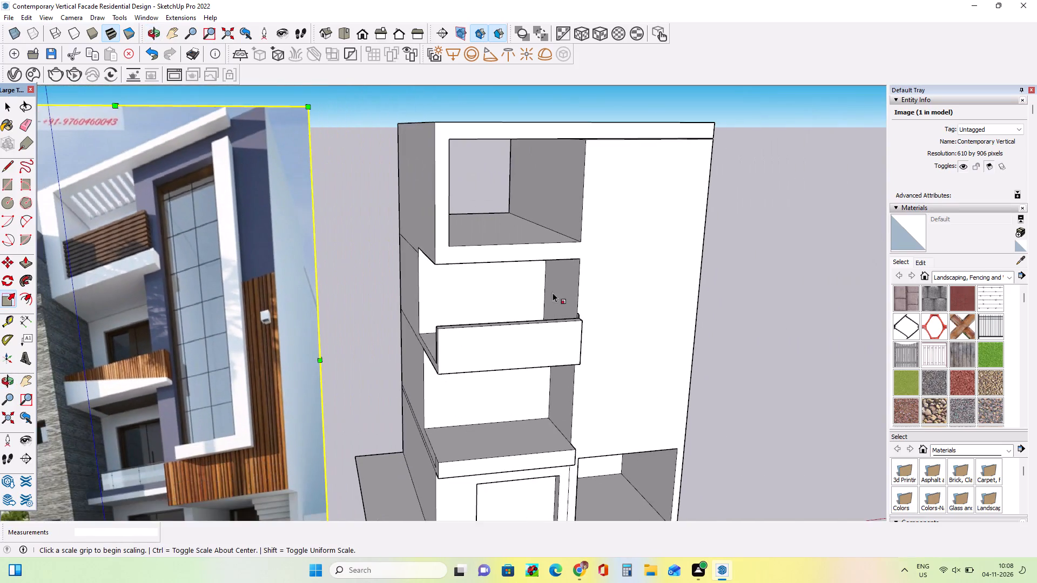
middle_drag(592, 293, 365, 286)
scroll(485, 257, up, 4)
middle_drag(480, 256, 481, 273)
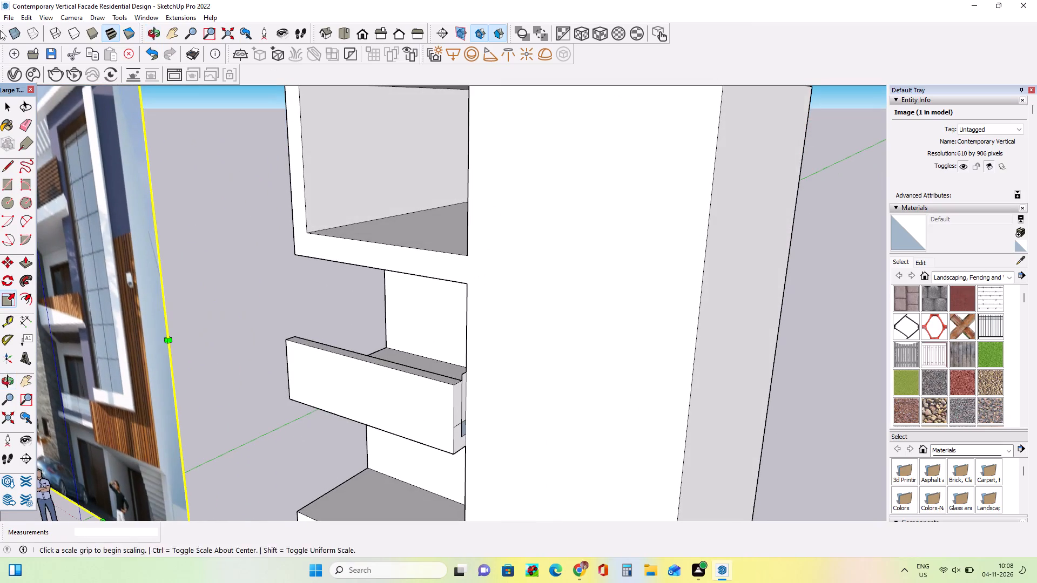
scroll(307, 187, down, 4)
middle_drag(354, 246, 385, 227)
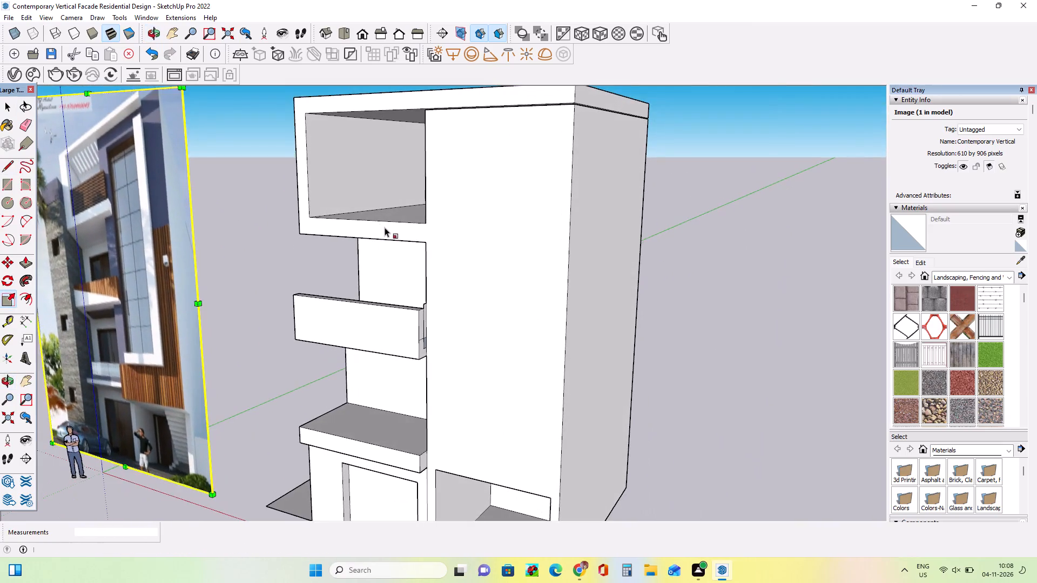
middle_drag(386, 228, 526, 222)
scroll(526, 222, down, 2)
middle_drag(523, 234, 537, 200)
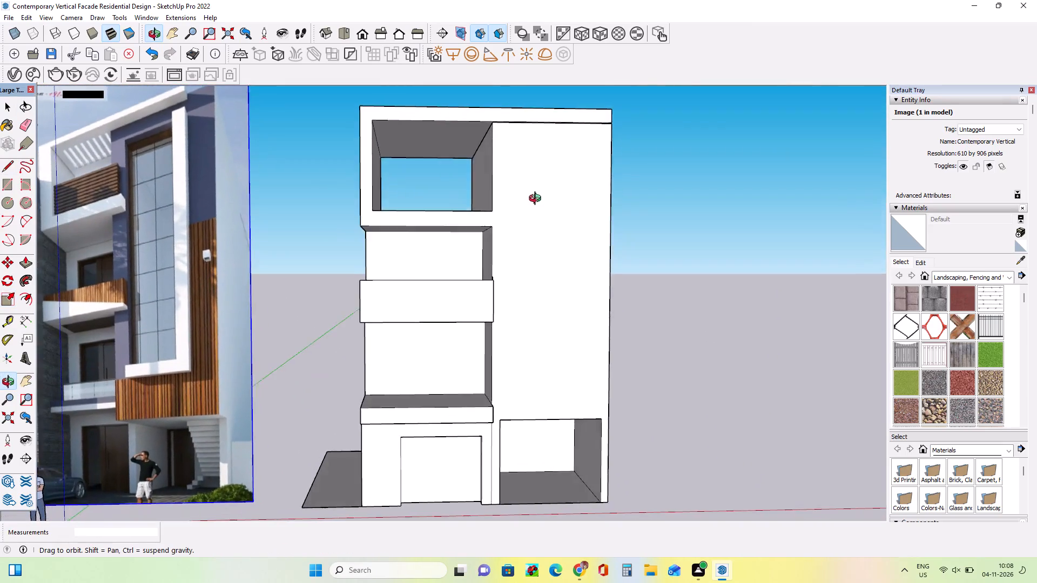
middle_drag(537, 200, 528, 229)
scroll(502, 221, down, 2)
middle_drag(652, 254, 651, 206)
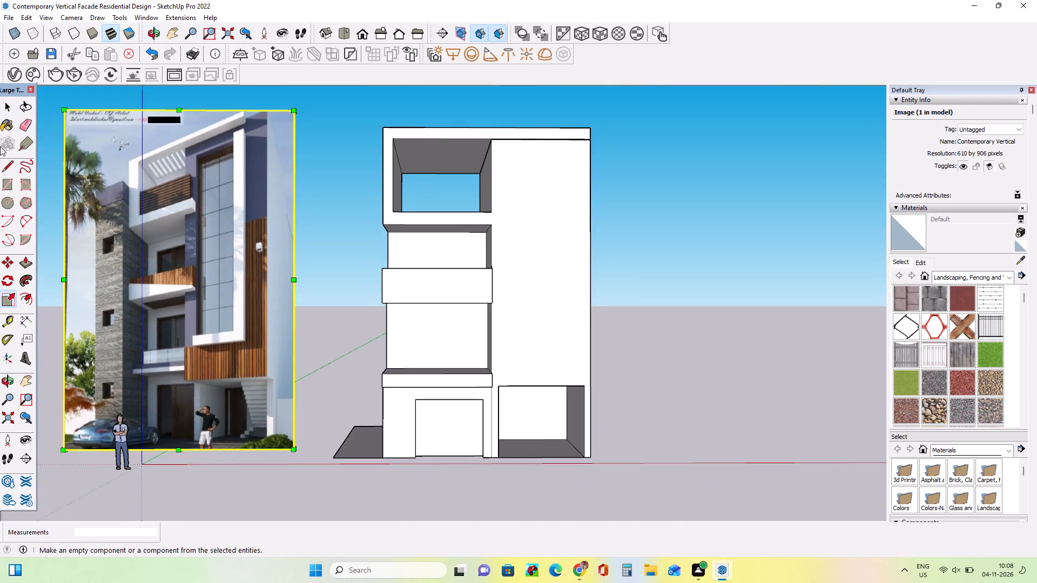
Draw a tall window rectangle about 24' 1" by 5' 11" on the front face of the full-height block.
click(5, 182)
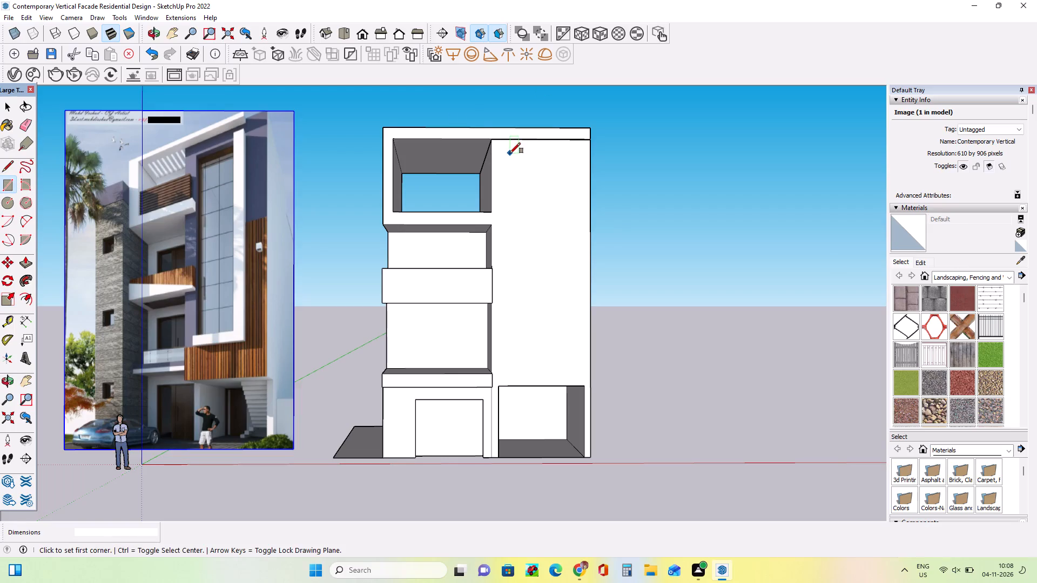
click(510, 152)
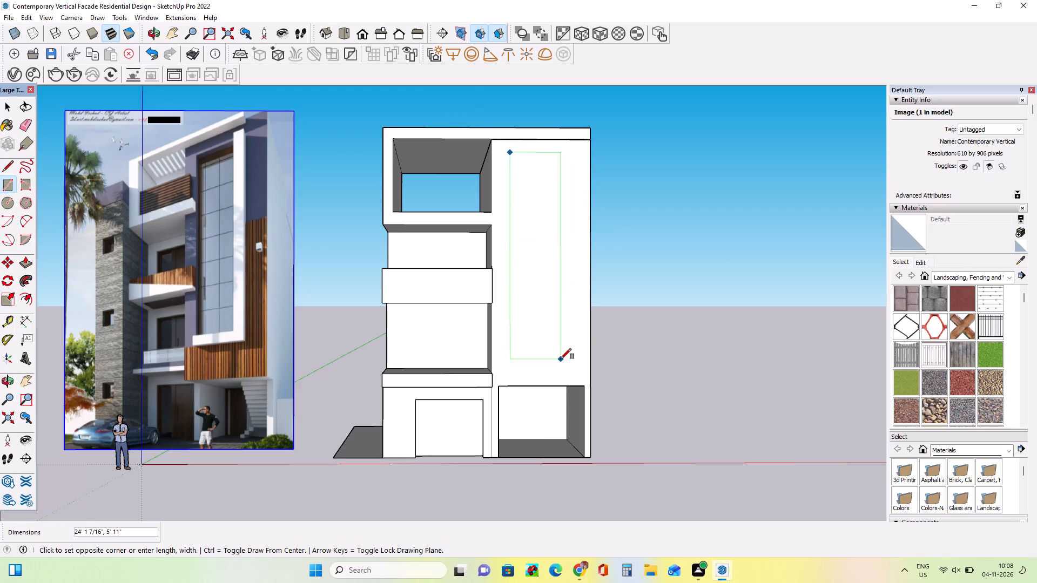
click(561, 359)
Push/Pull the full-height block's outer side wall outward about 1' 1/2" and extend the roof slab's end flush with it.
middle_drag(555, 360, 564, 395)
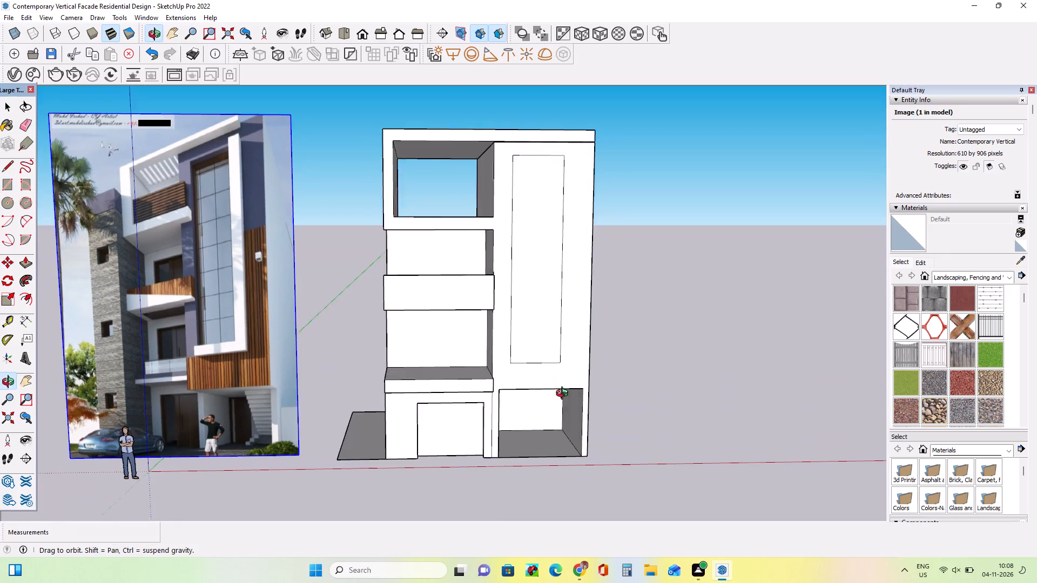
middle_drag(564, 395, 564, 395)
scroll(542, 296, up, 2)
middle_drag(542, 296, 544, 315)
scroll(524, 287, down, 2)
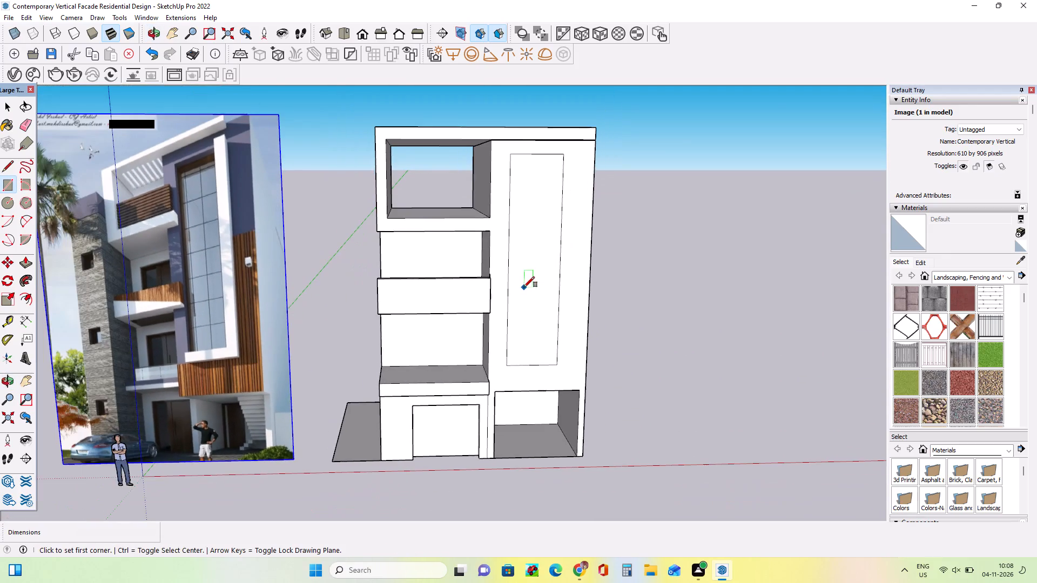
middle_drag(552, 276, 550, 258)
middle_drag(631, 236, 452, 250)
click(25, 265)
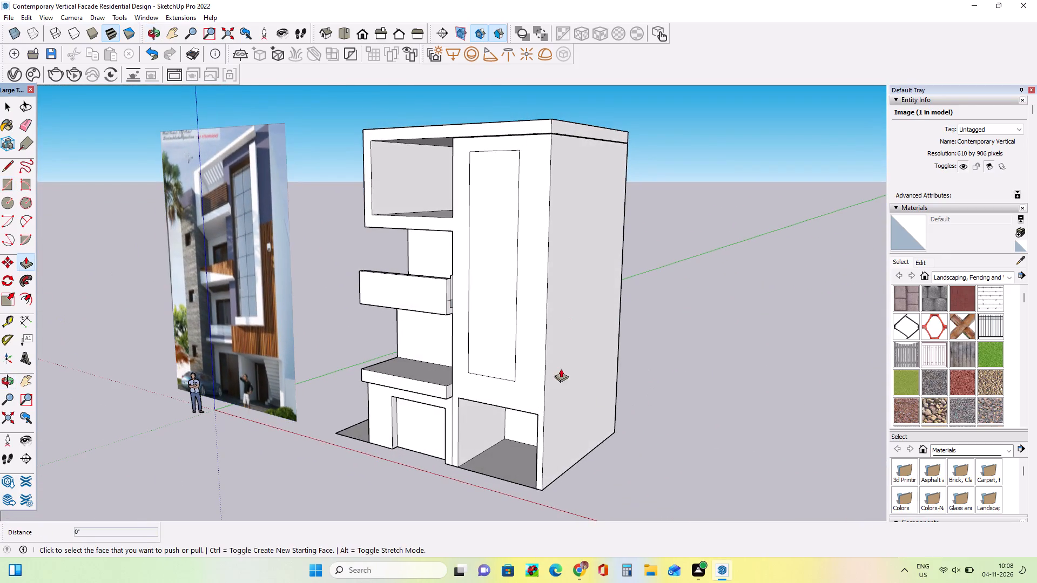
drag(561, 369, 568, 379)
middle_drag(561, 388, 649, 429)
scroll(578, 125, up, 2)
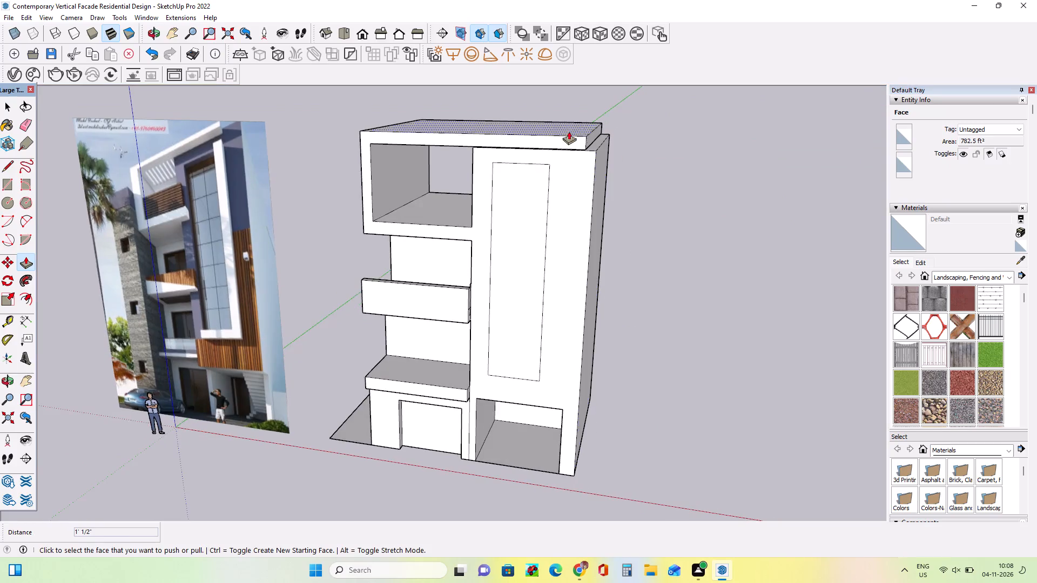
scroll(569, 131, up, 2)
drag(597, 148, 610, 175)
Push the outer side face of the ground-floor opening about 1' 7/8" to widen the opening toward the side wall.
middle_drag(550, 260, 584, 246)
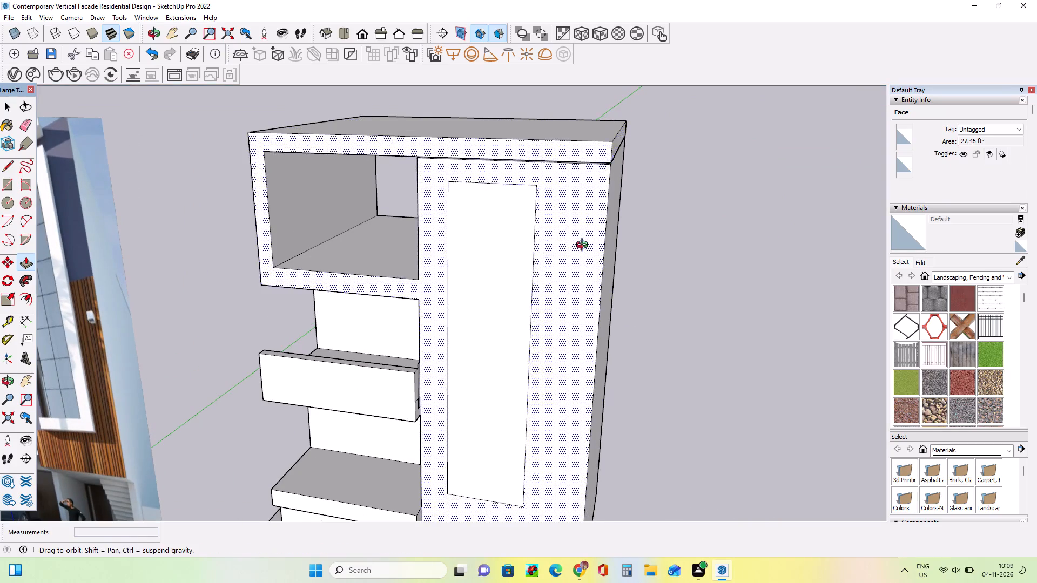
middle_drag(584, 246, 631, 105)
scroll(613, 154, down, 2)
drag(618, 484, 628, 485)
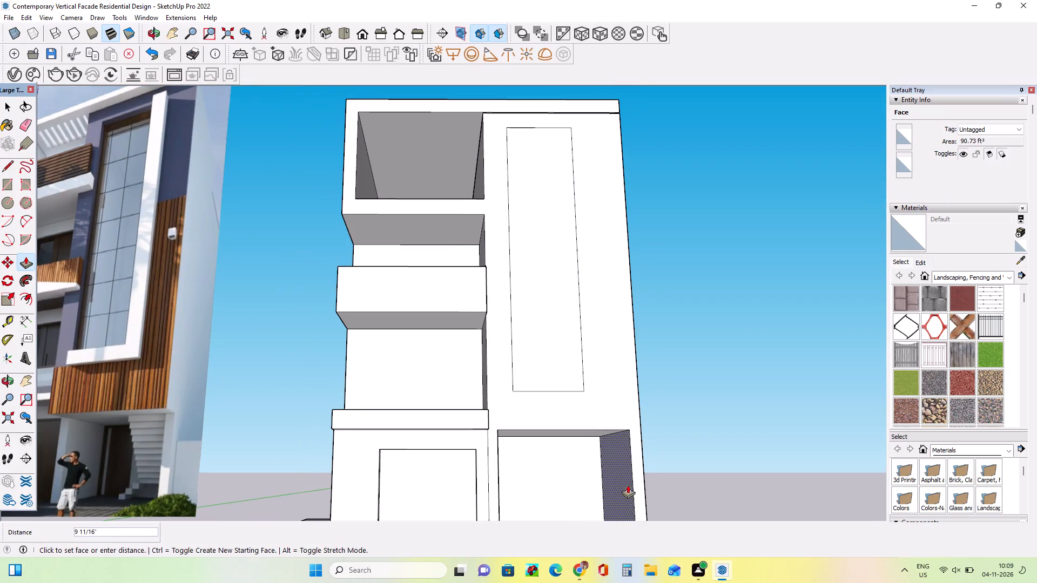
drag(628, 485, 631, 485)
Compare the widened block and its window outline with the tall glazing and white frame in the reference image.
scroll(472, 302, down, 3)
middle_drag(571, 349, 536, 432)
middle_drag(591, 228, 597, 265)
scroll(569, 184, up, 1)
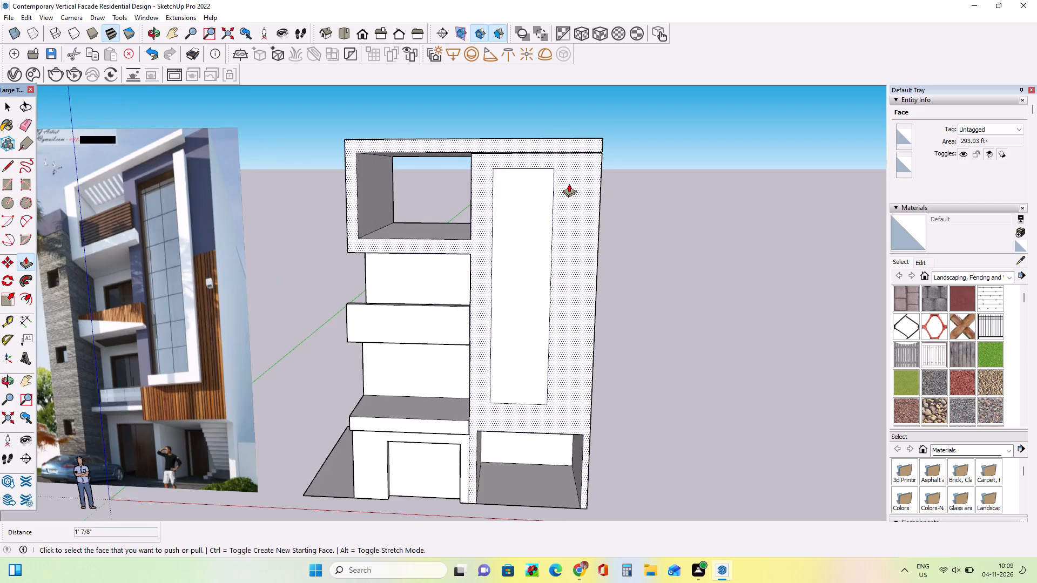
middle_drag(569, 184, 573, 192)
scroll(164, 139, up, 2)
scroll(164, 139, down, 1)
scroll(164, 139, up, 2)
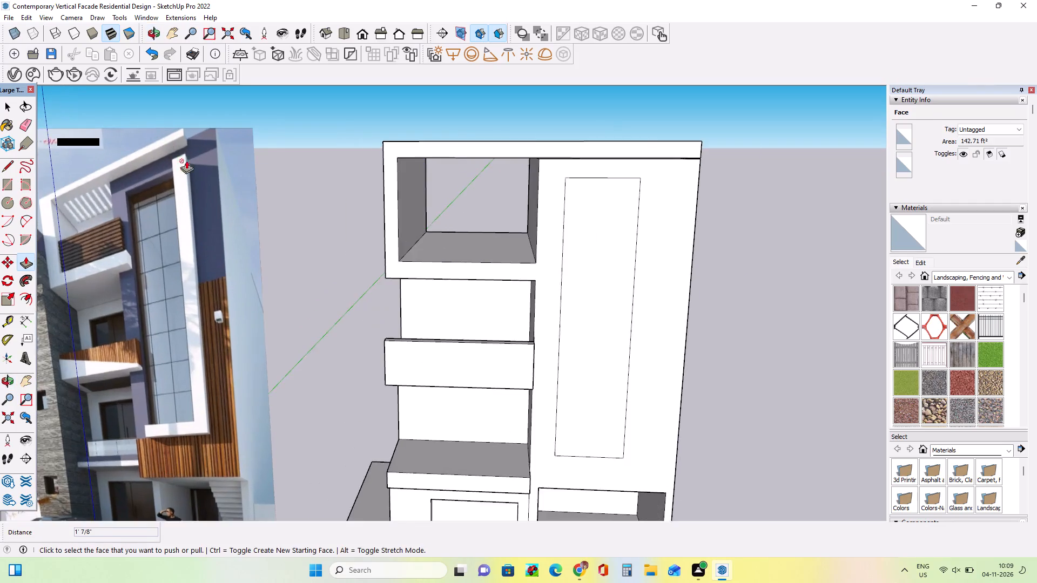
scroll(186, 160, up, 3)
scroll(194, 166, down, 6)
scroll(195, 165, up, 1)
scroll(195, 165, down, 2)
middle_drag(321, 234, 361, 213)
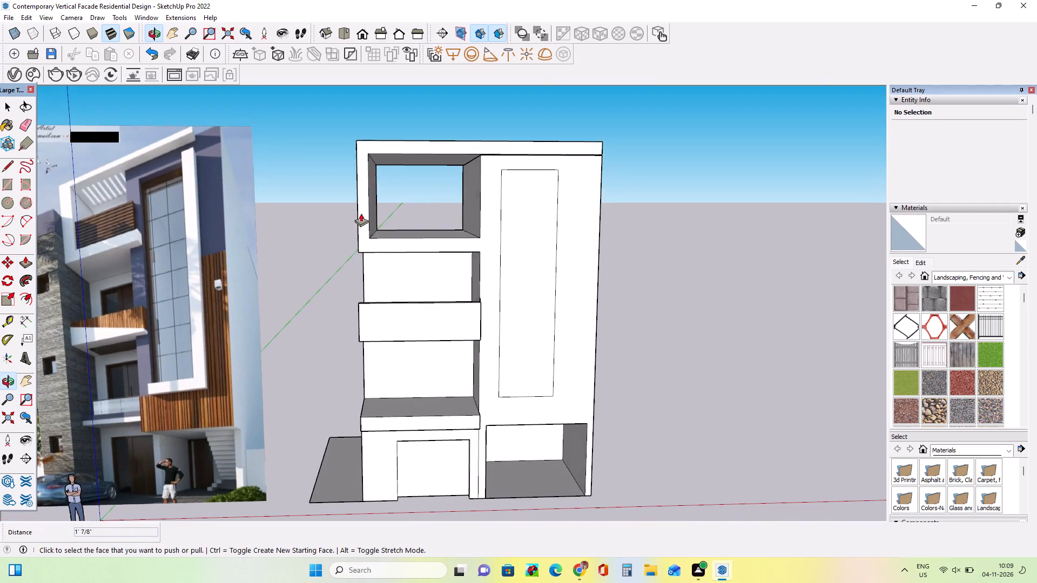
middle_drag(291, 226, 295, 232)
middle_drag(541, 324, 541, 277)
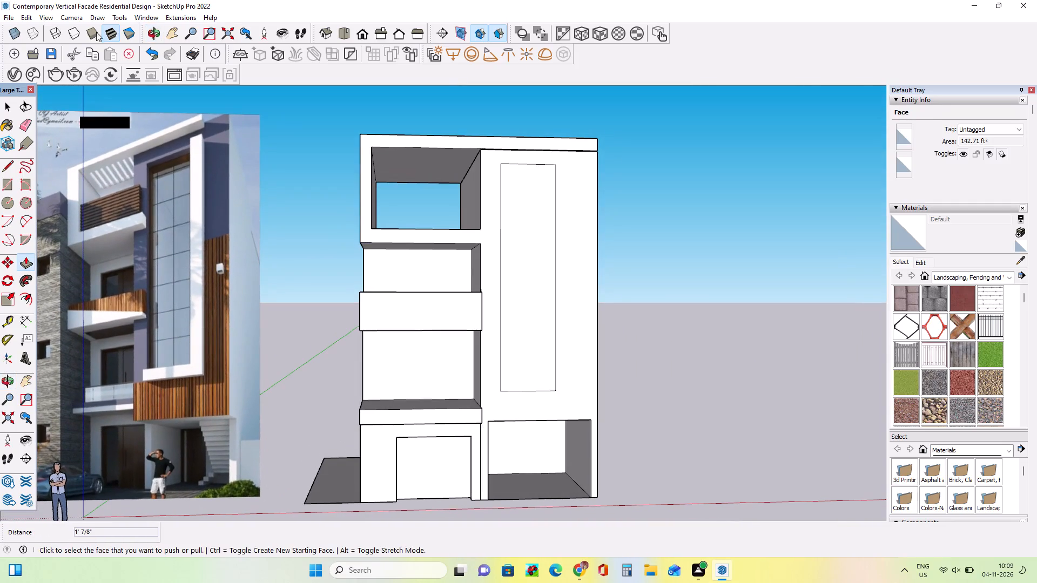
Shorten the tall window outline by drawing a horizontal line just above its bottom edge and erasing the leftover edges below.
click(11, 166)
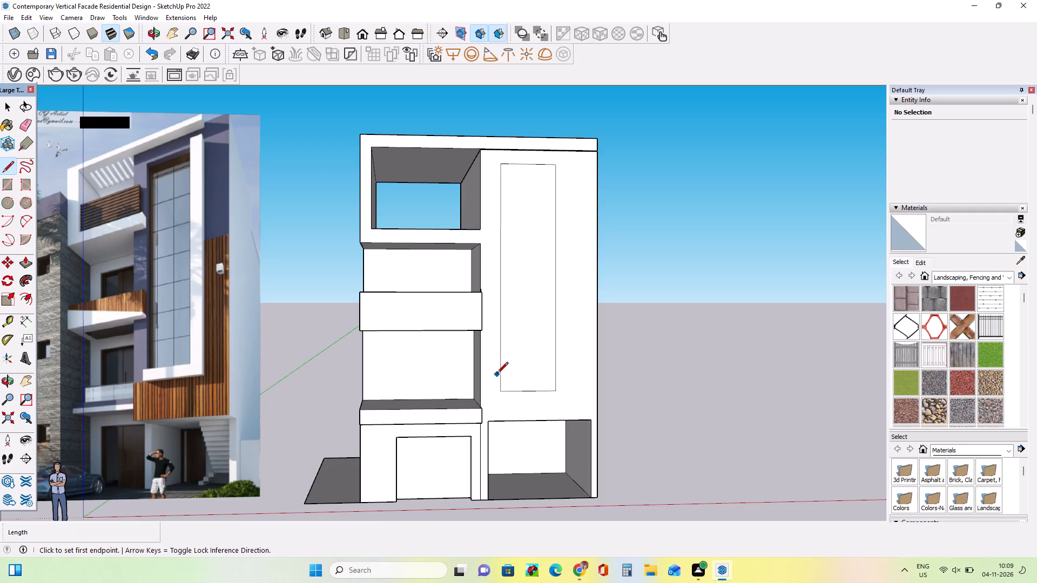
click(501, 369)
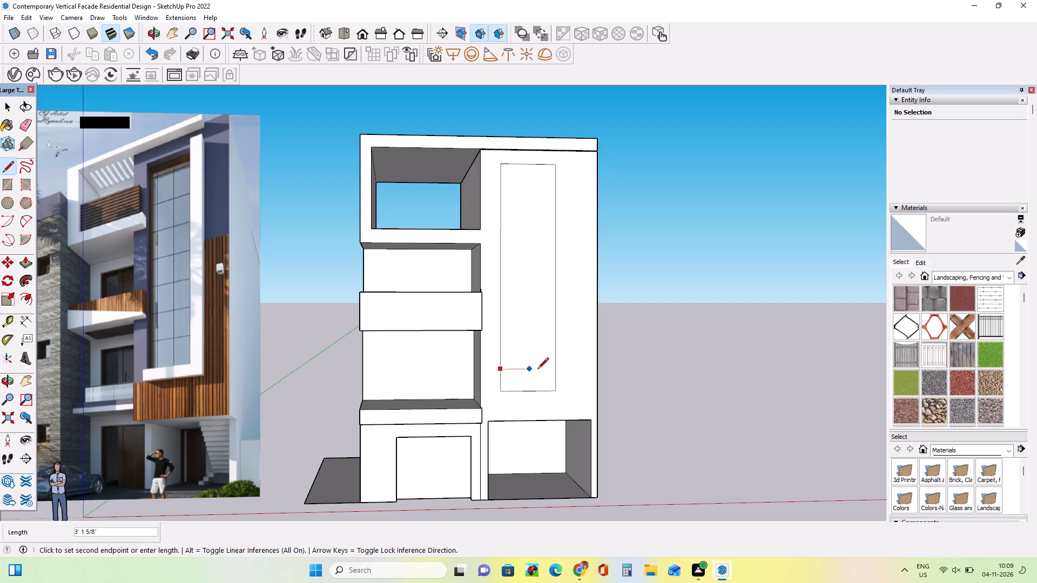
click(558, 371)
middle_drag(501, 315, 509, 330)
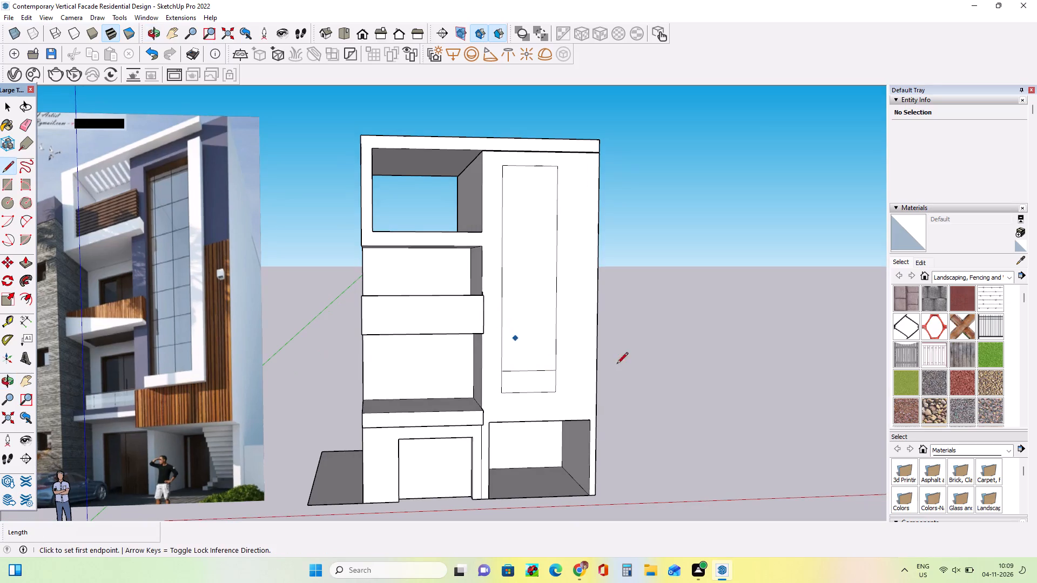
click(29, 126)
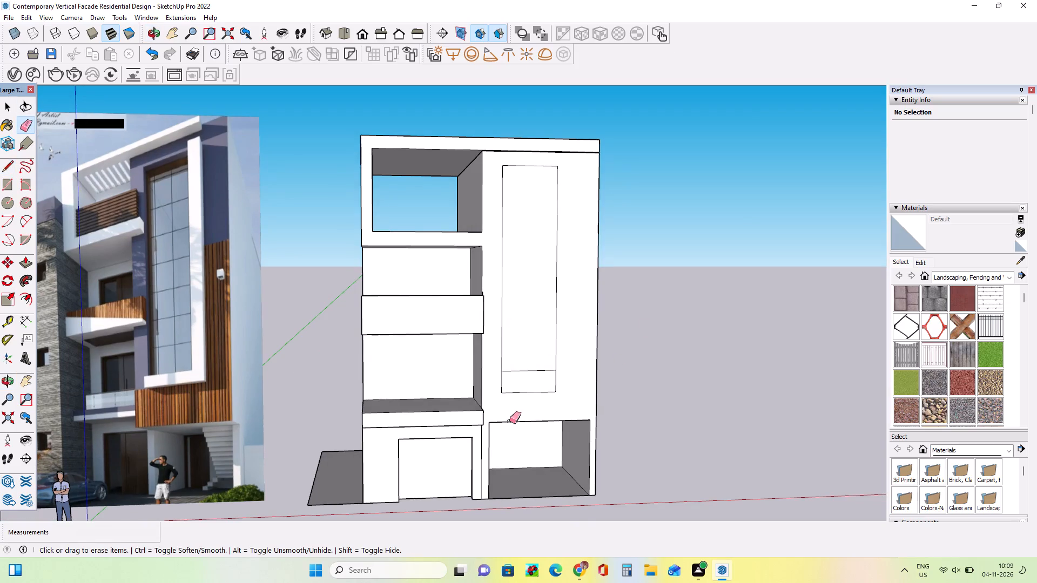
drag(506, 390, 526, 395)
drag(556, 383, 557, 397)
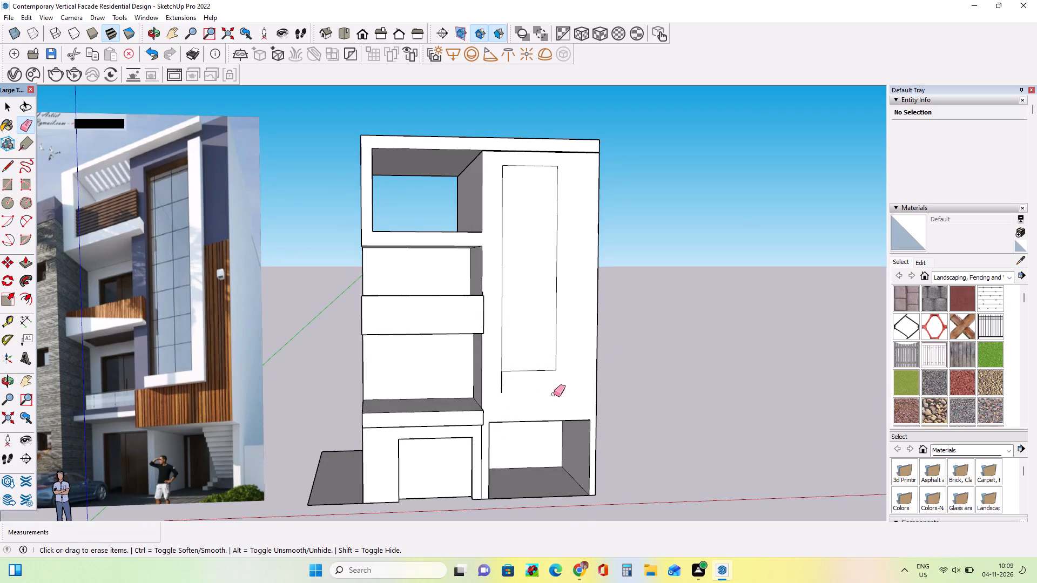
drag(504, 378, 513, 384)
drag(498, 375, 509, 384)
middle_drag(495, 379, 492, 395)
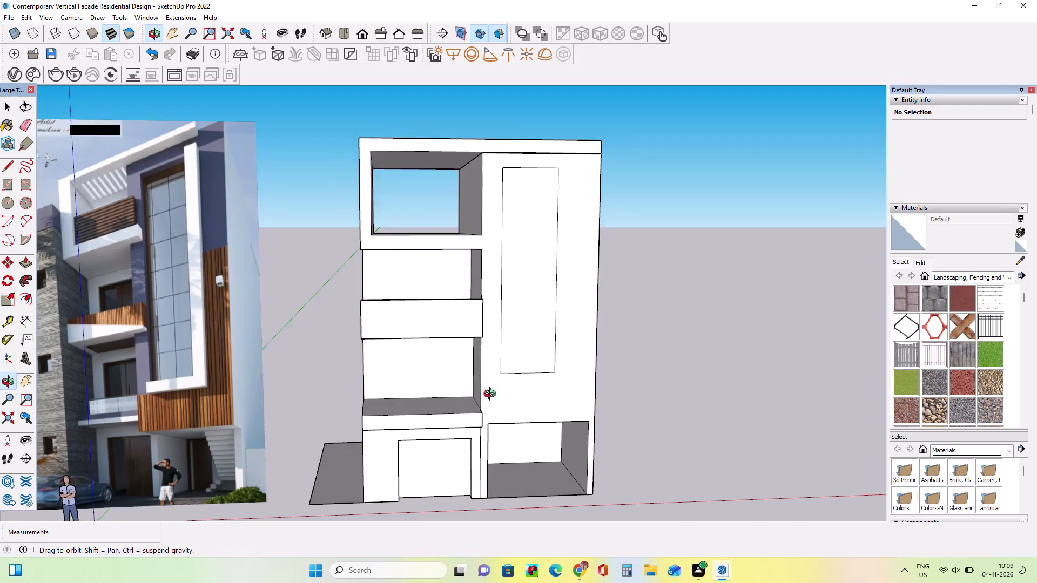
Push/Pull the tall window face on the full-height block inward about 2' 5 5/8" to recess it.
middle_drag(492, 395, 466, 383)
middle_drag(507, 378, 512, 394)
middle_drag(531, 393, 530, 388)
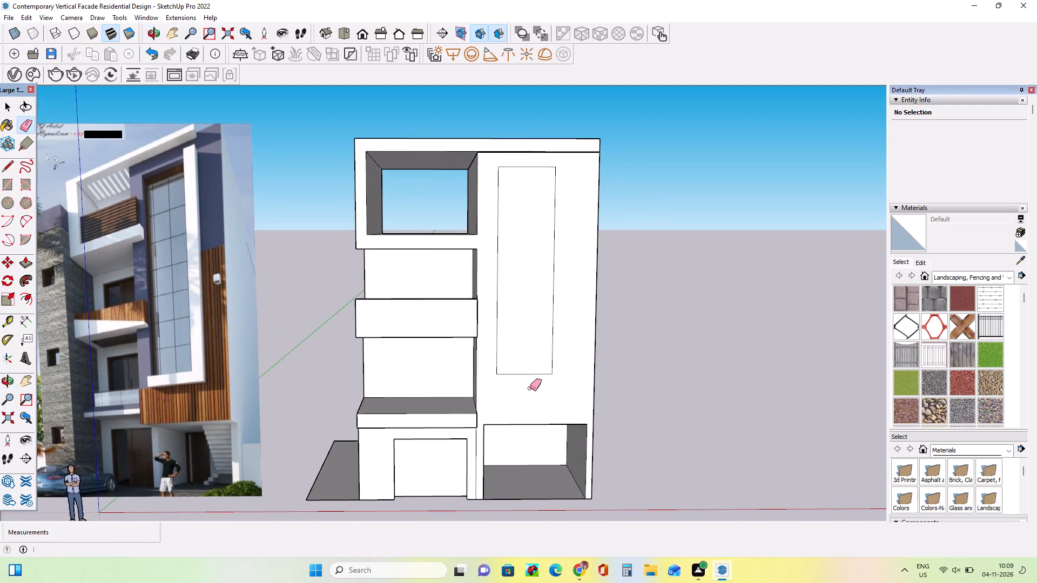
middle_click(516, 394)
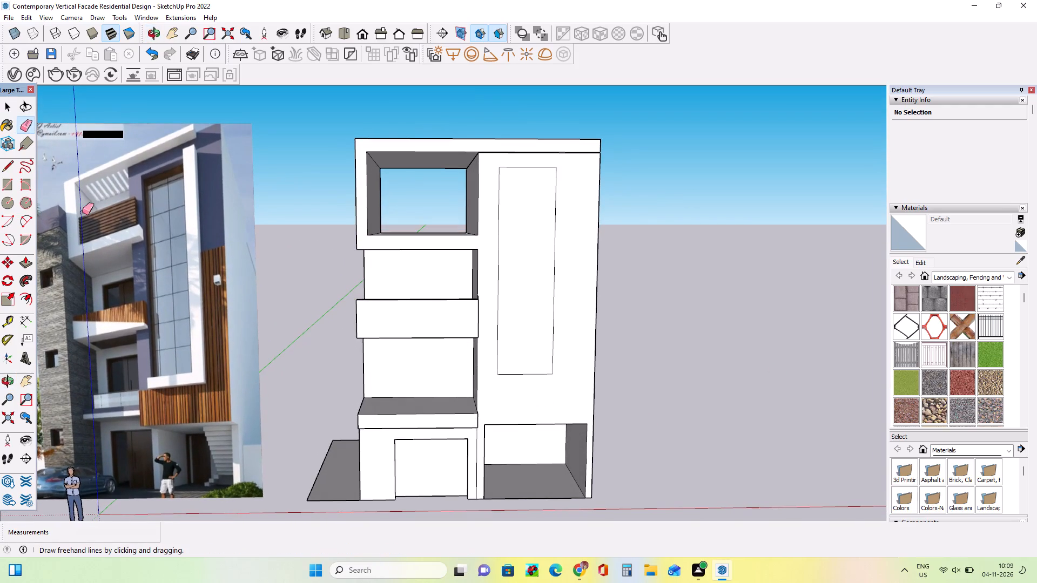
click(25, 262)
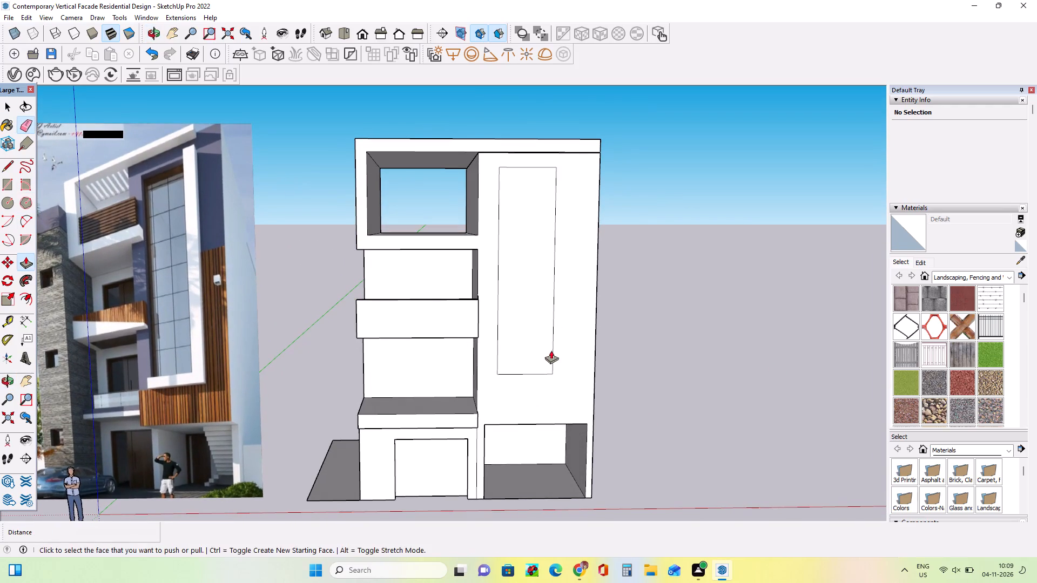
drag(513, 347, 526, 329)
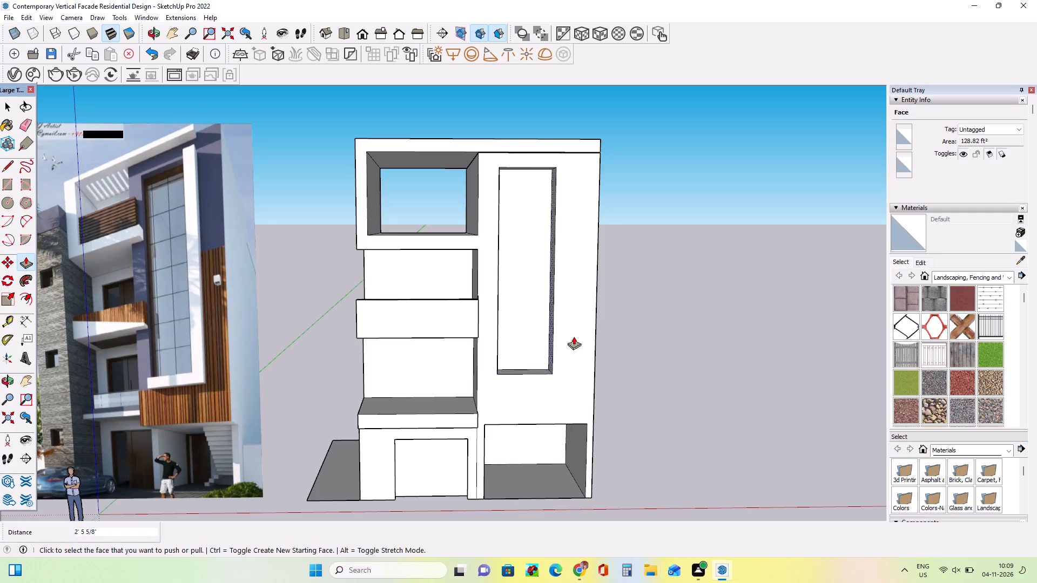
Draw a rectangle about 5' 11" by 1' 3 9/16" directly below the tall window as the frame's bottom strip.
middle_drag(574, 336, 489, 330)
middle_drag(488, 395, 511, 396)
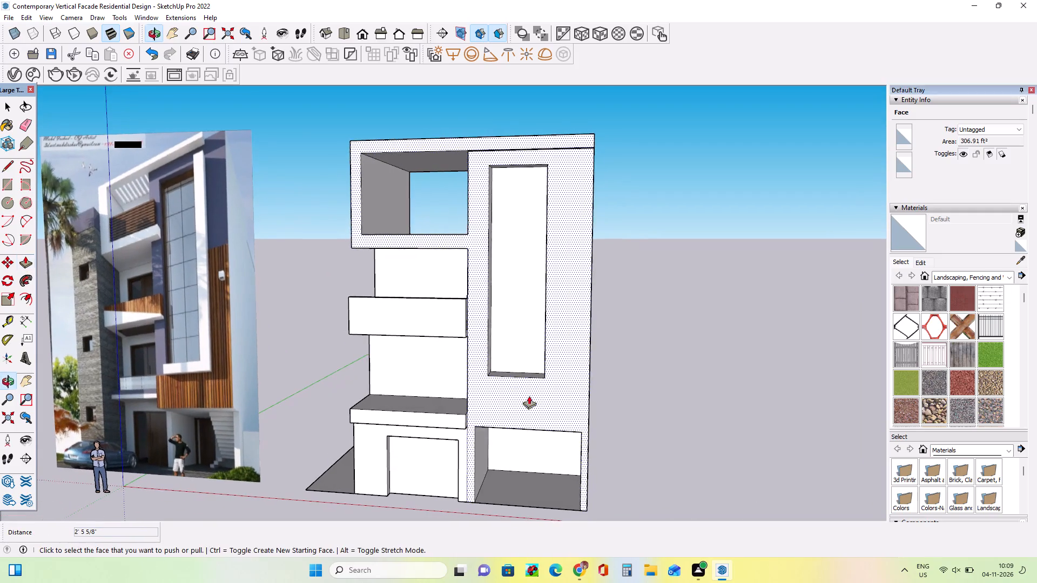
click(2, 184)
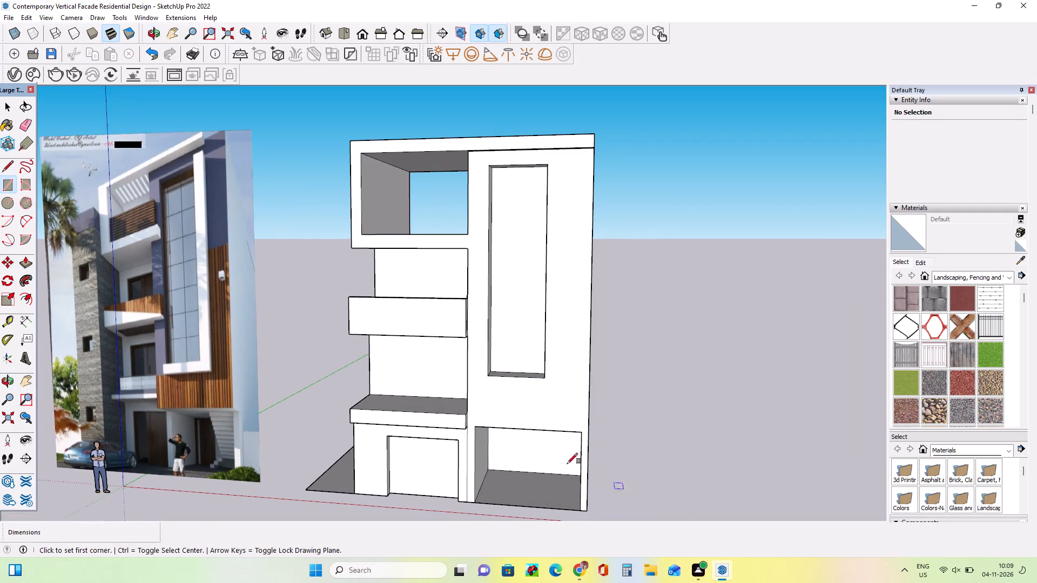
middle_drag(238, 394, 460, 340)
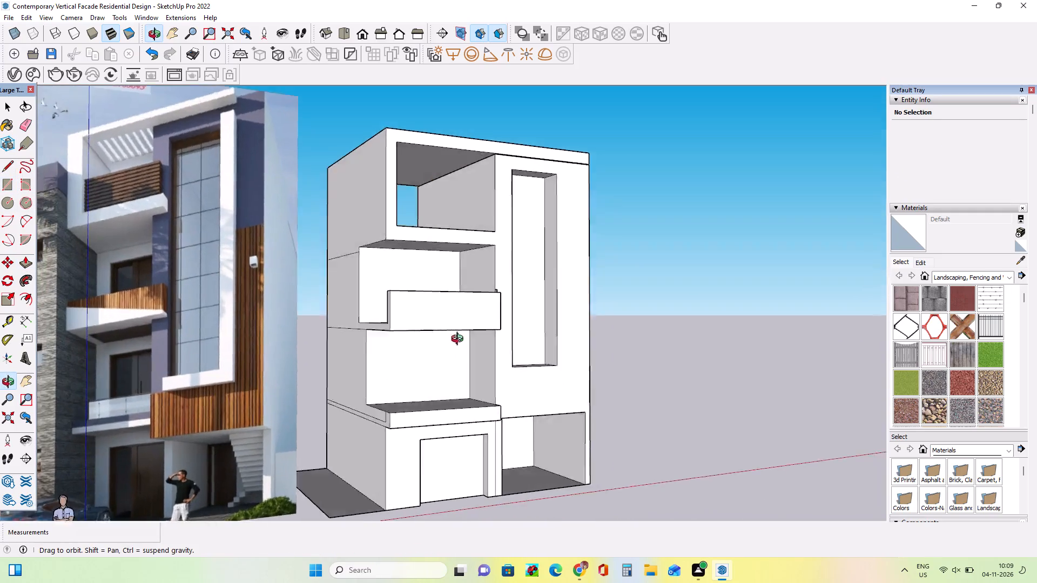
middle_drag(460, 340, 257, 353)
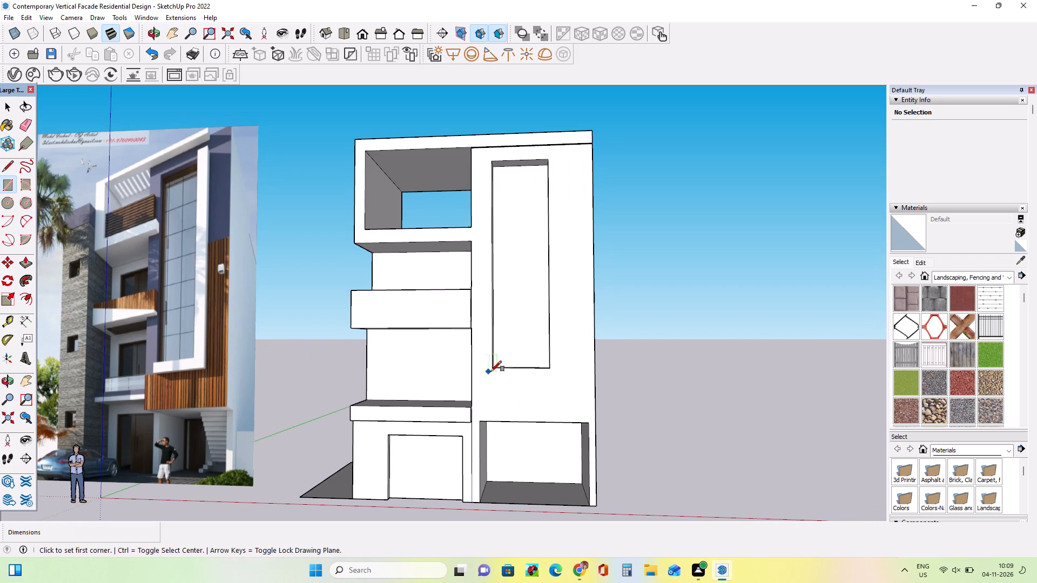
click(495, 368)
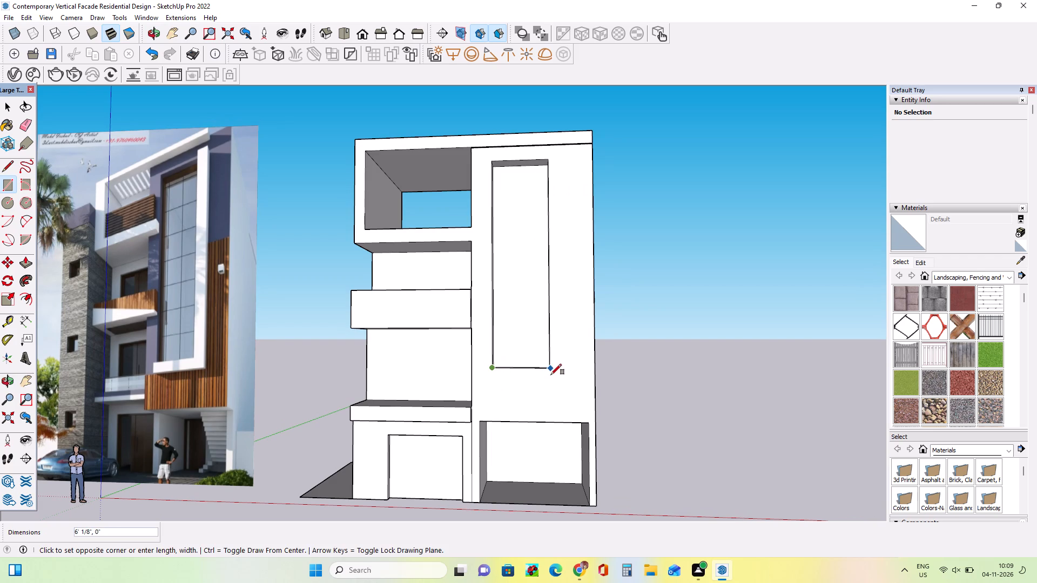
click(548, 367)
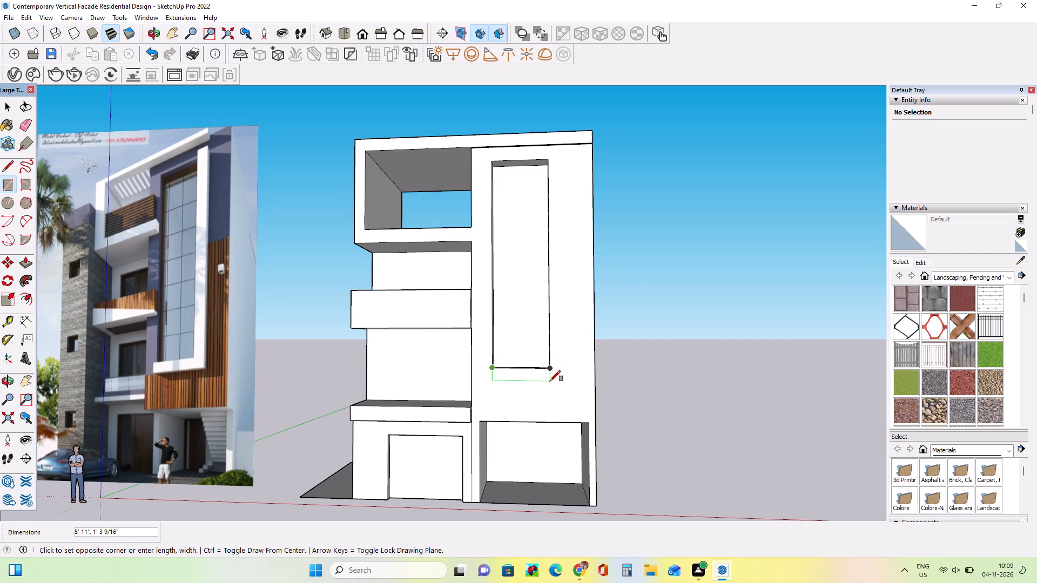
click(550, 381)
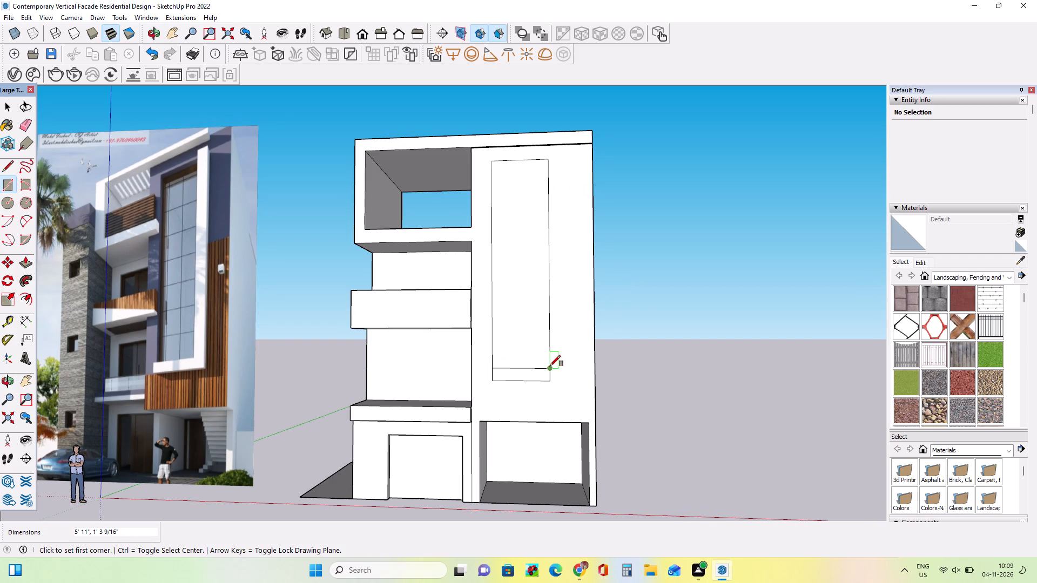
Draw a rectangle about 23' 1 3/8" by 1' 7 7/16" along the tall window's outer side, from its top corner to the bottom strip.
drag(550, 366, 555, 369)
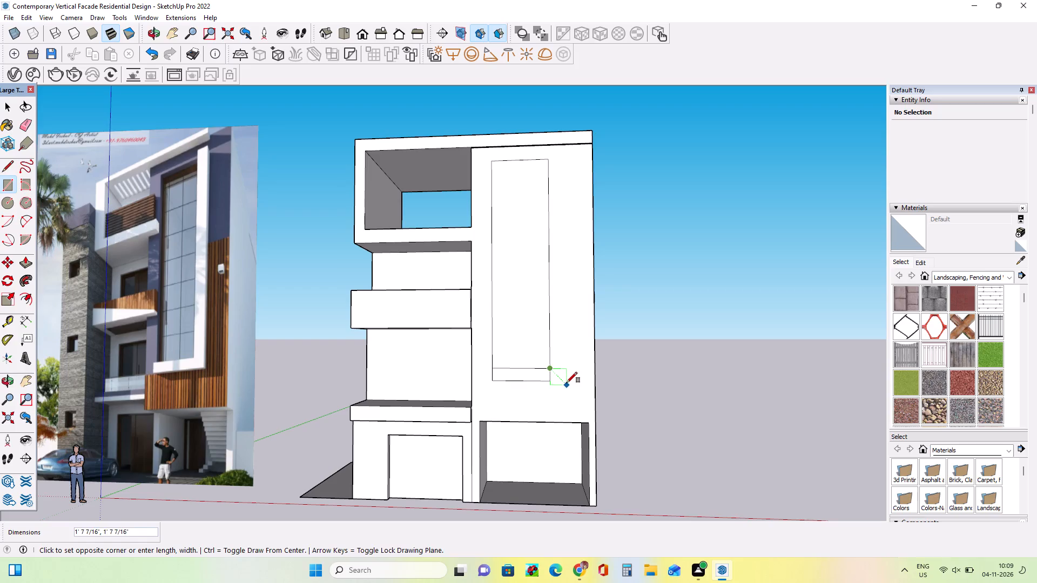
key(Escape)
click(550, 157)
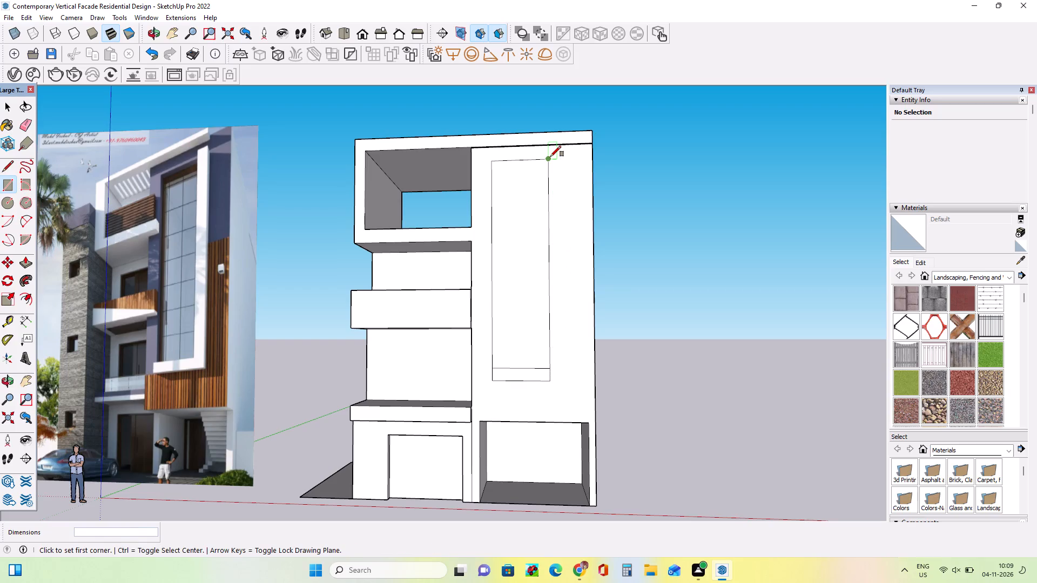
click(553, 381)
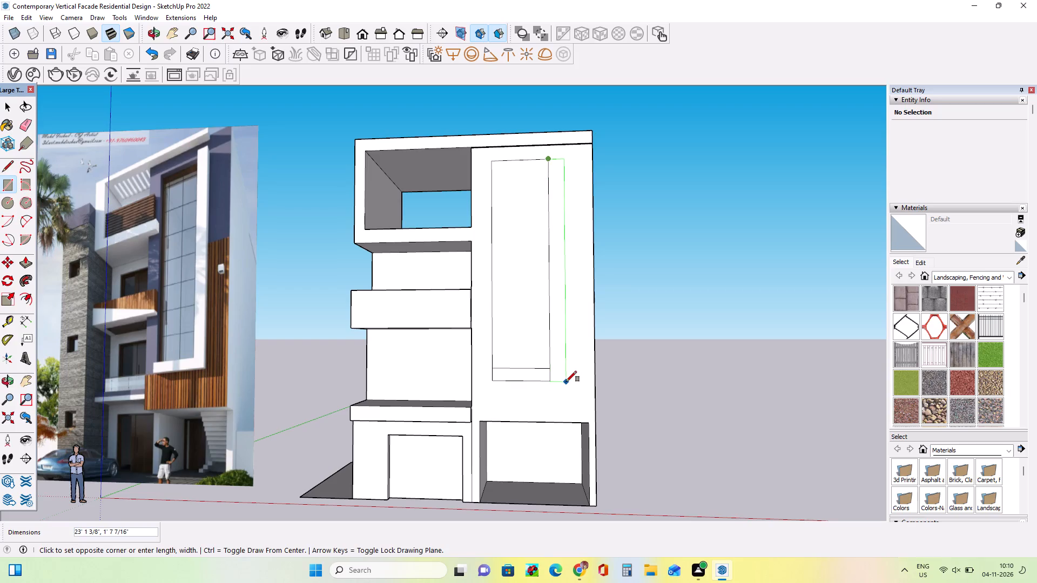
click(566, 382)
Erase the short edge separating the side strip from the bottom strip to form one L-shaped frame face.
middle_drag(576, 381, 591, 394)
scroll(540, 407, up, 3)
middle_click(540, 407)
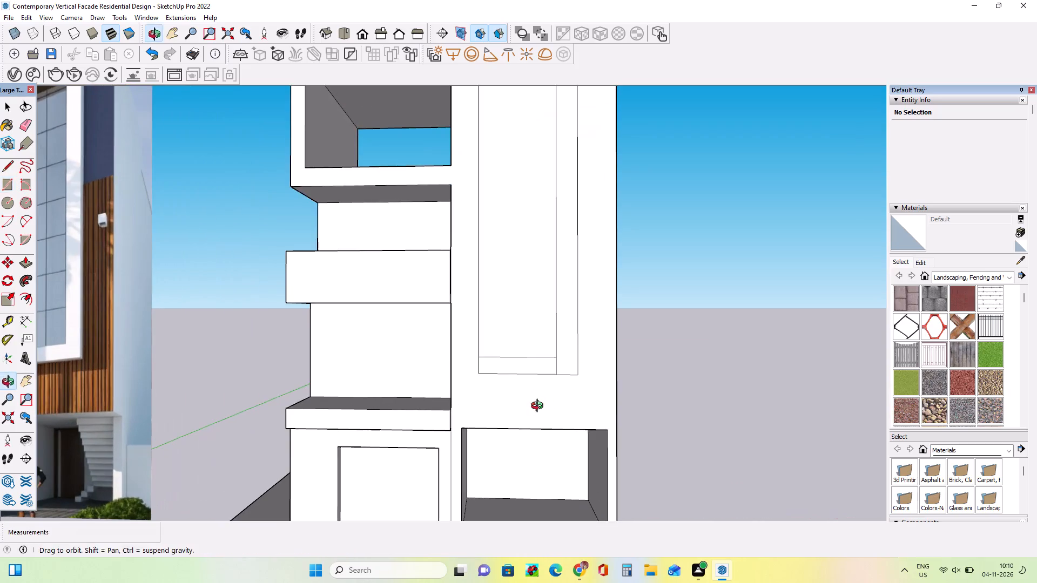
click(23, 124)
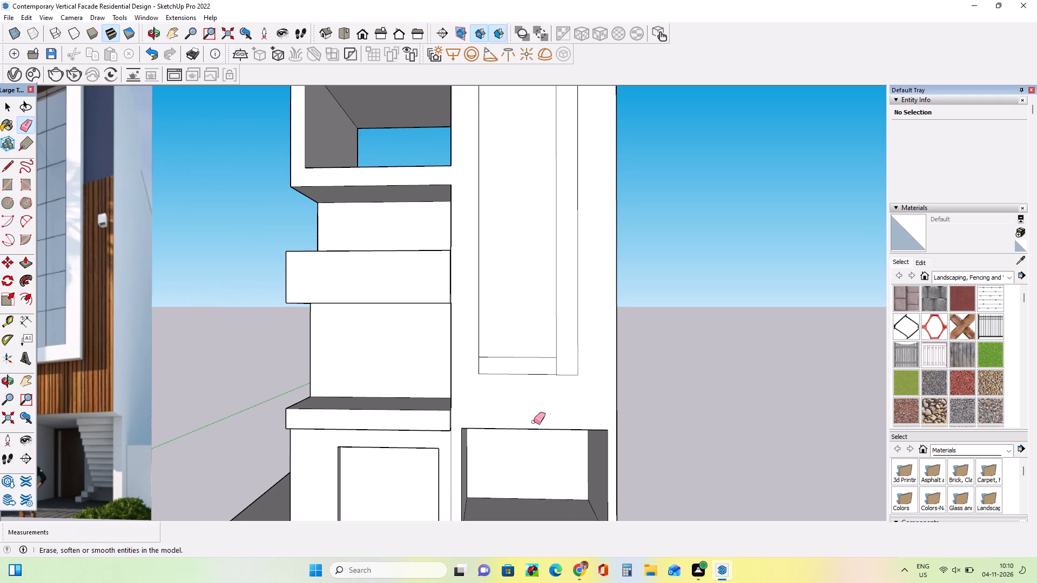
scroll(568, 376, up, 3)
drag(548, 363, 553, 365)
middle_drag(563, 402, 575, 399)
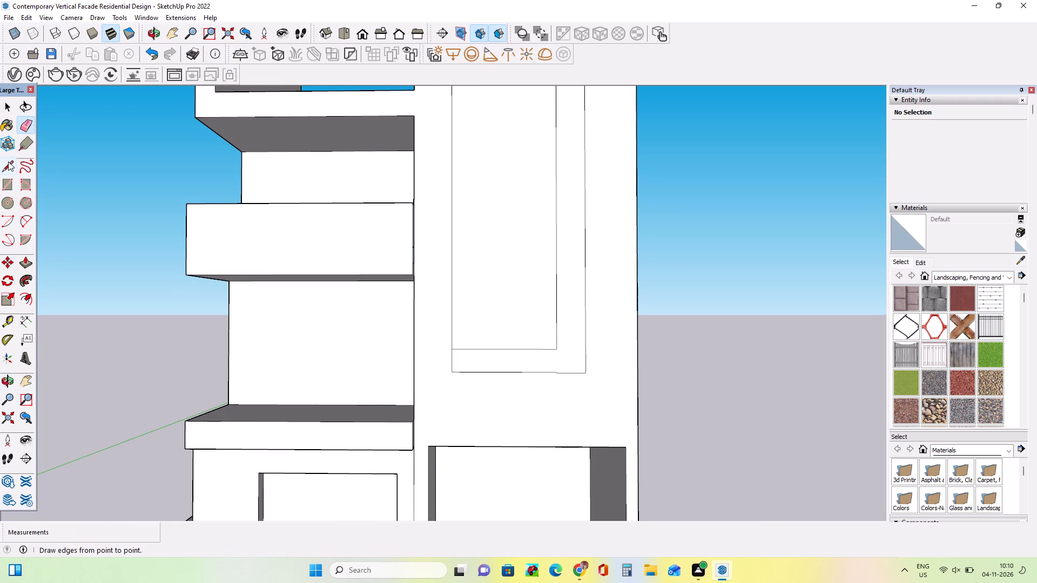
Draw a 5' 11" line continuing the side strip's bottom edge beneath the window and join it to the bottom strip's far corner.
click(8, 161)
scroll(560, 368, up, 5)
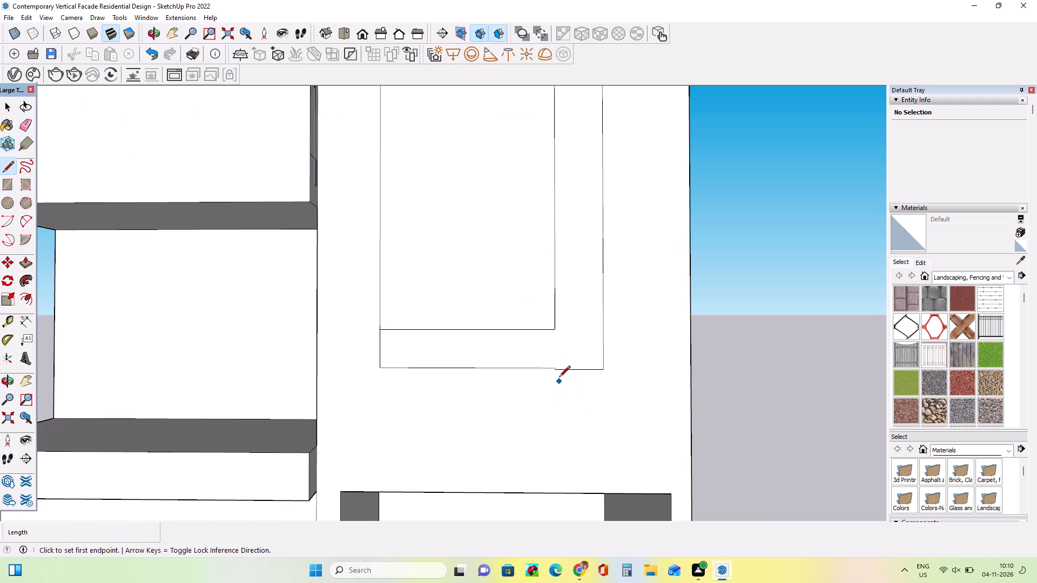
click(559, 371)
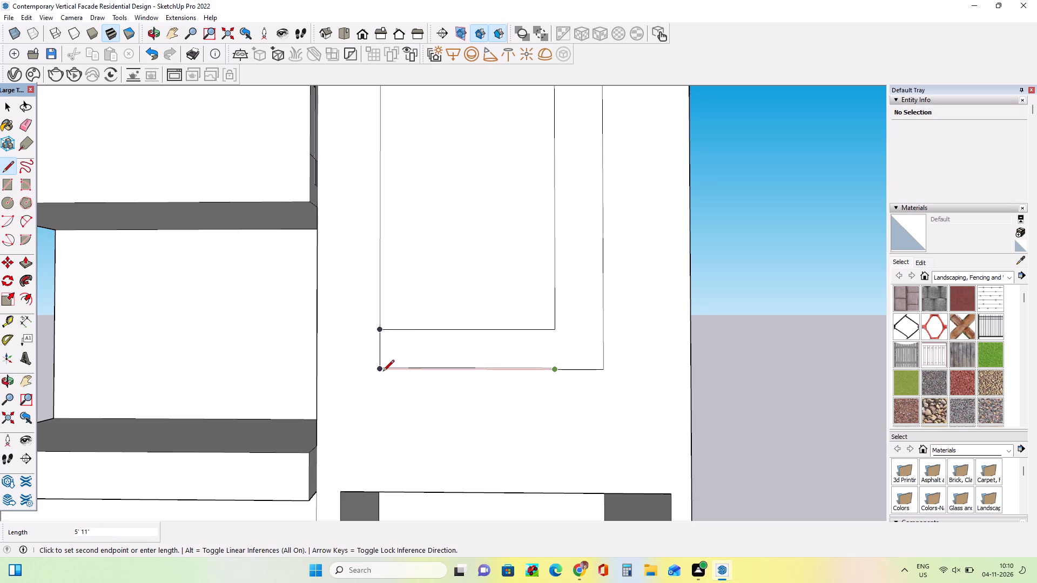
click(383, 372)
scroll(378, 378, up, 4)
middle_drag(467, 370, 466, 392)
scroll(401, 376, up, 3)
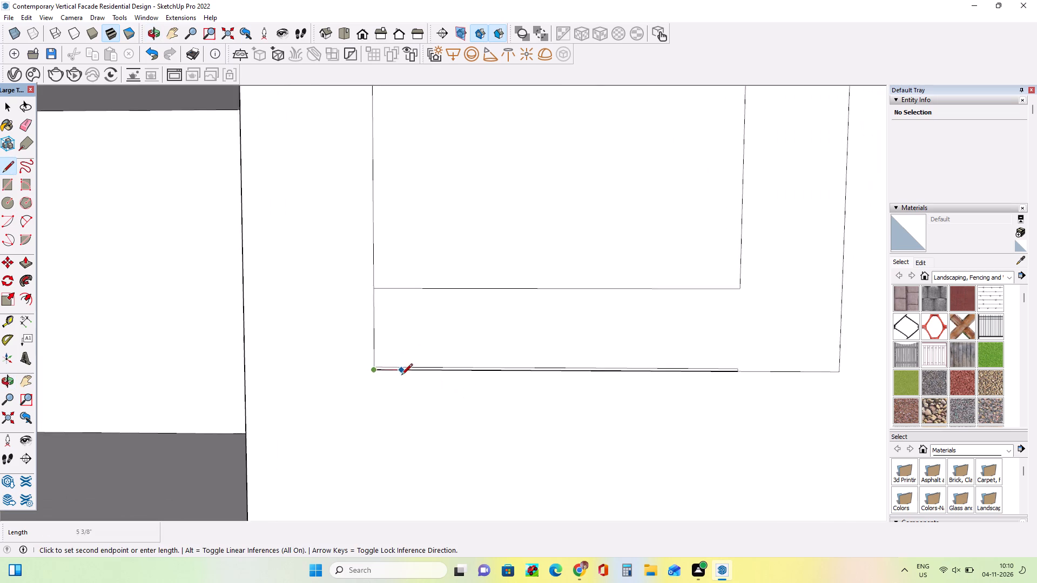
scroll(401, 376, up, 5)
click(367, 356)
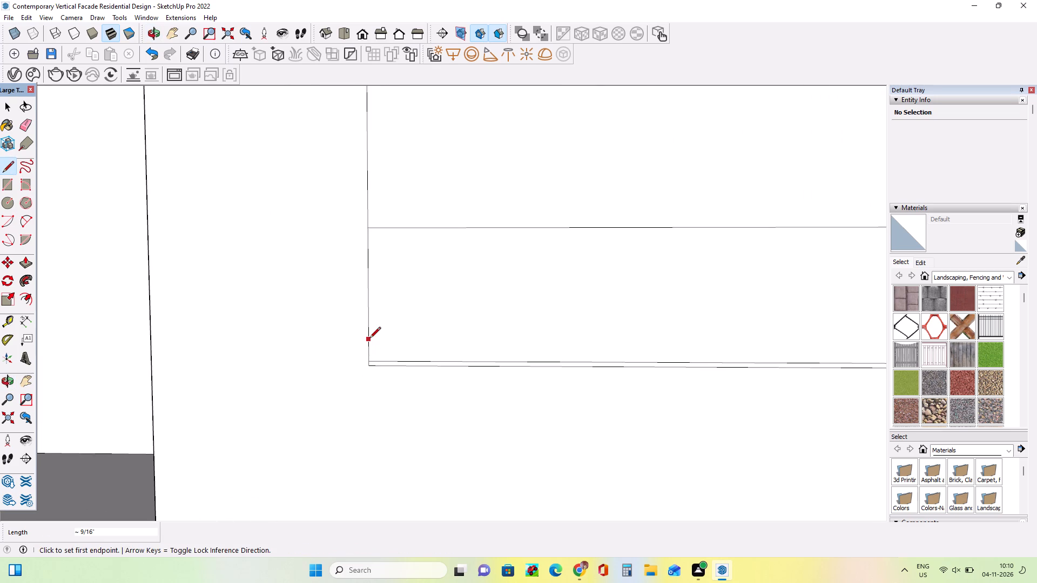
Erase the duplicate bottom edge and the tiny vertical stub left where the two frame strips meet.
middle_drag(369, 339, 343, 360)
scroll(343, 360, down, 10)
middle_drag(670, 461, 685, 425)
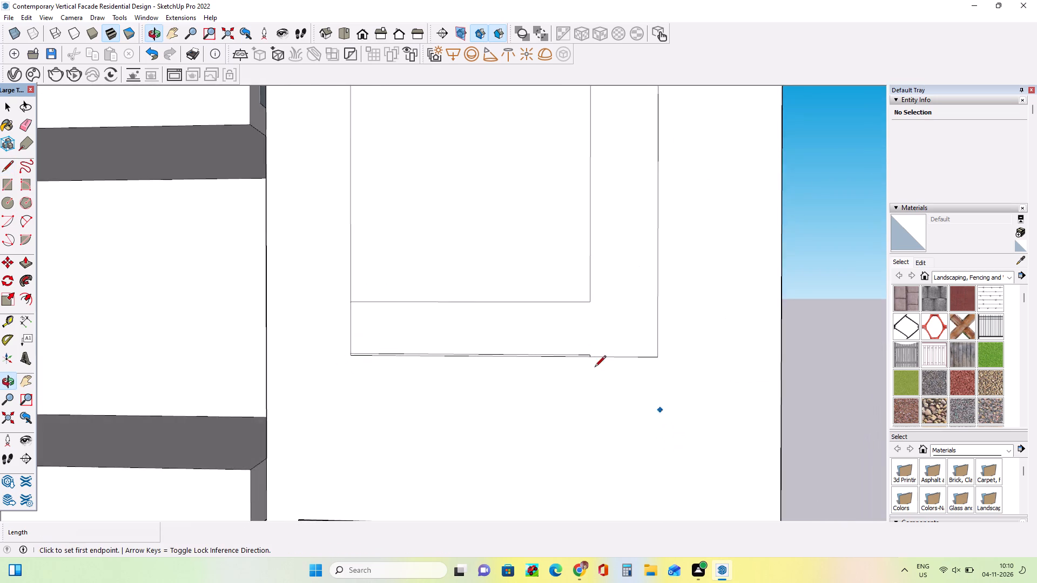
scroll(576, 358, up, 2)
scroll(576, 358, down, 1)
scroll(576, 358, up, 2)
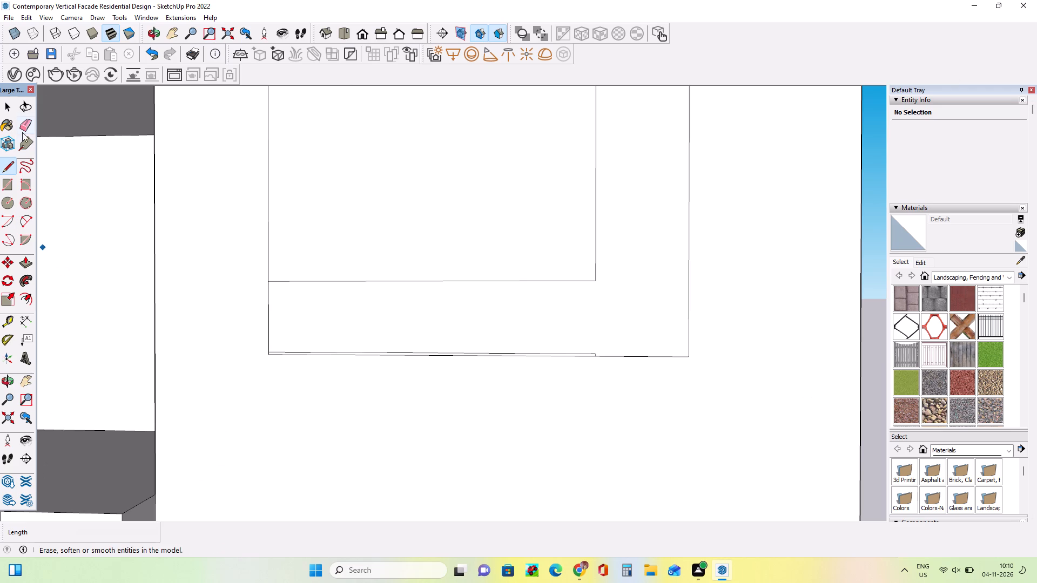
click(22, 121)
scroll(333, 366, up, 4)
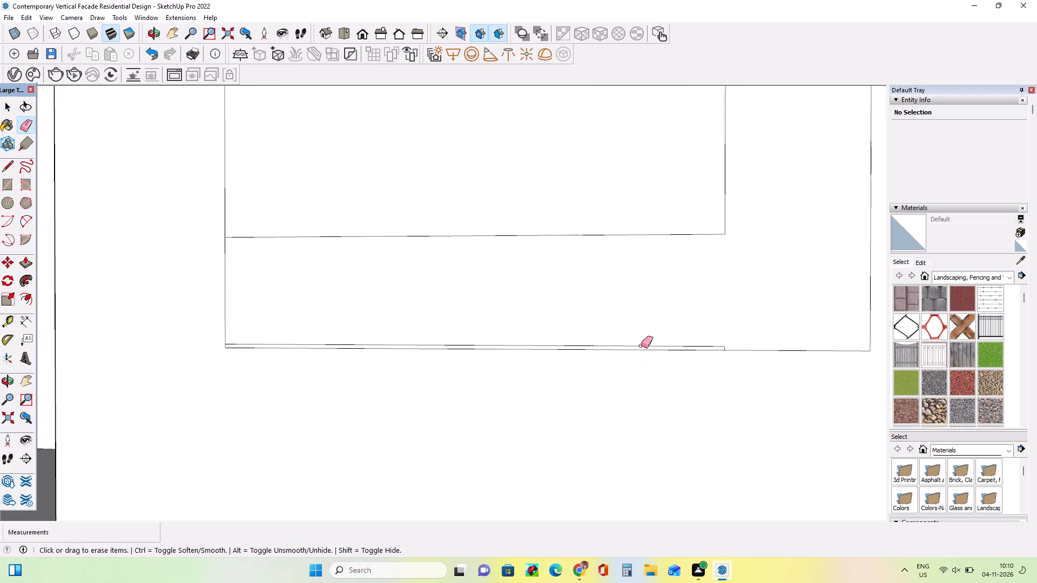
click(641, 345)
scroll(728, 345, up, 9)
scroll(728, 345, down, 1)
scroll(728, 345, up, 3)
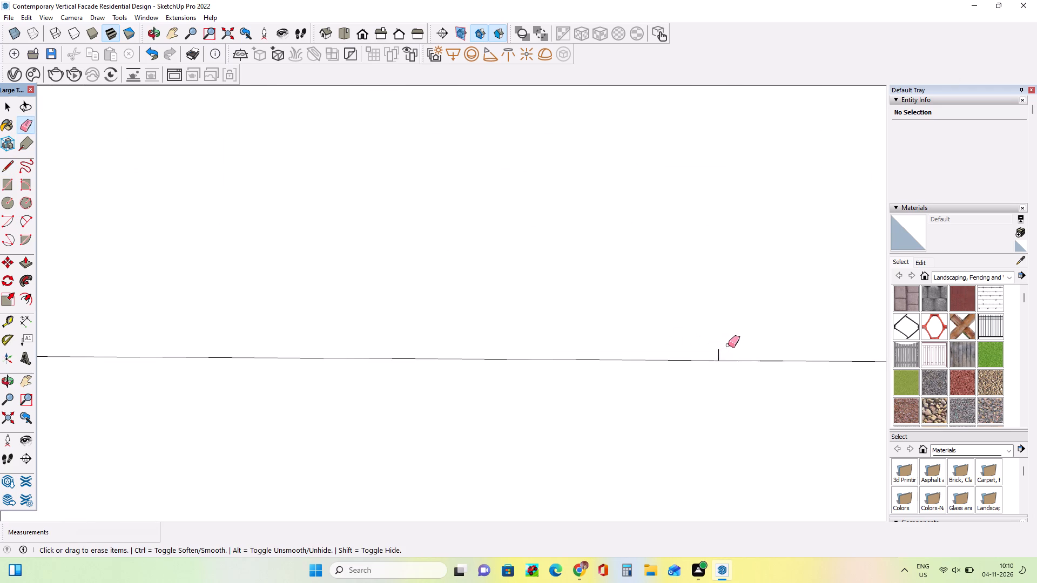
drag(717, 357, 723, 354)
Push/Pull the L-shaped frame face beside and below the tall window outward 5".
scroll(484, 427, down, 4)
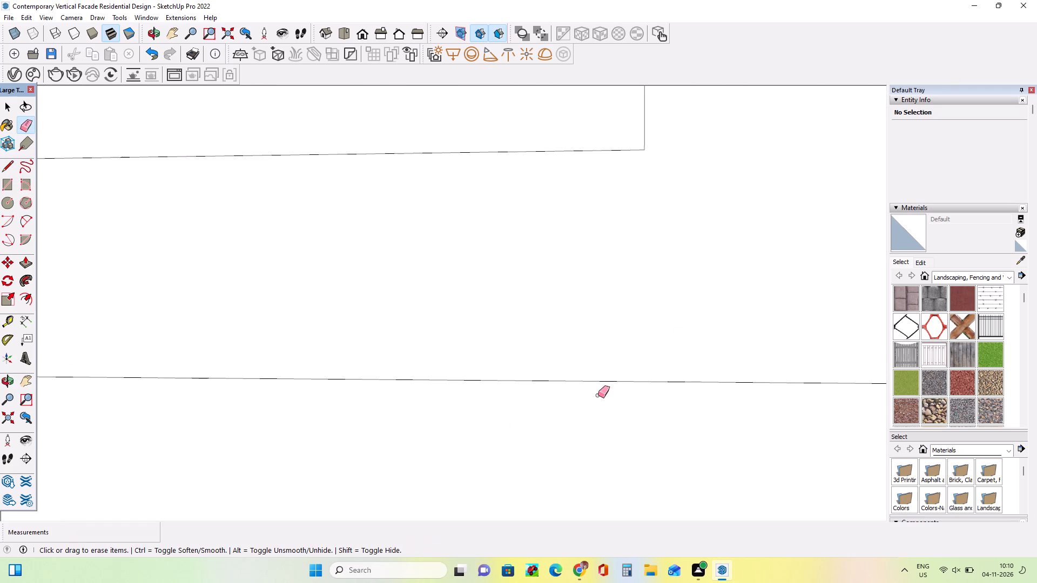
scroll(598, 395, down, 5)
scroll(594, 395, down, 18)
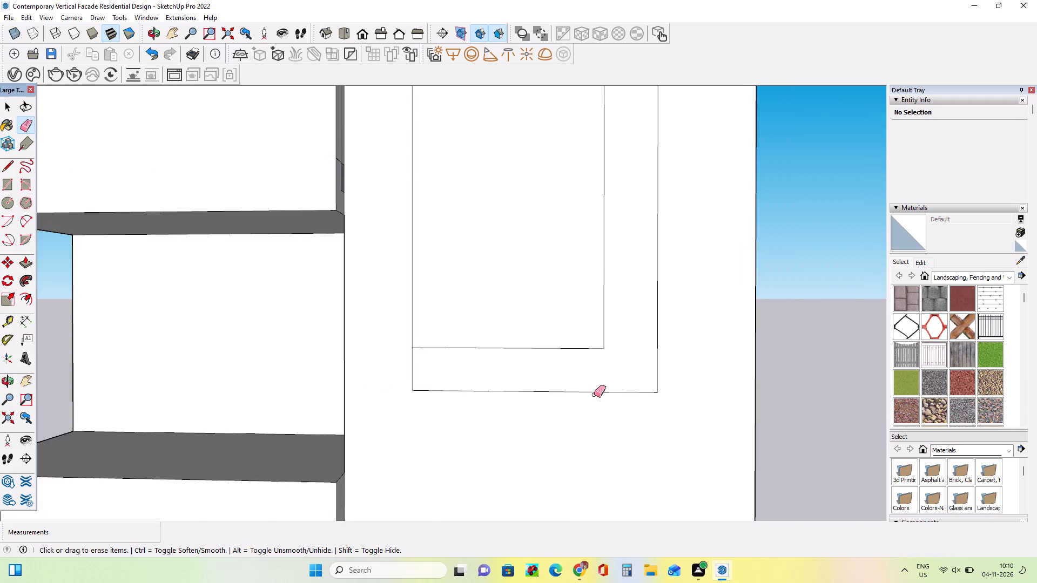
scroll(594, 395, down, 12)
middle_drag(594, 395, 606, 406)
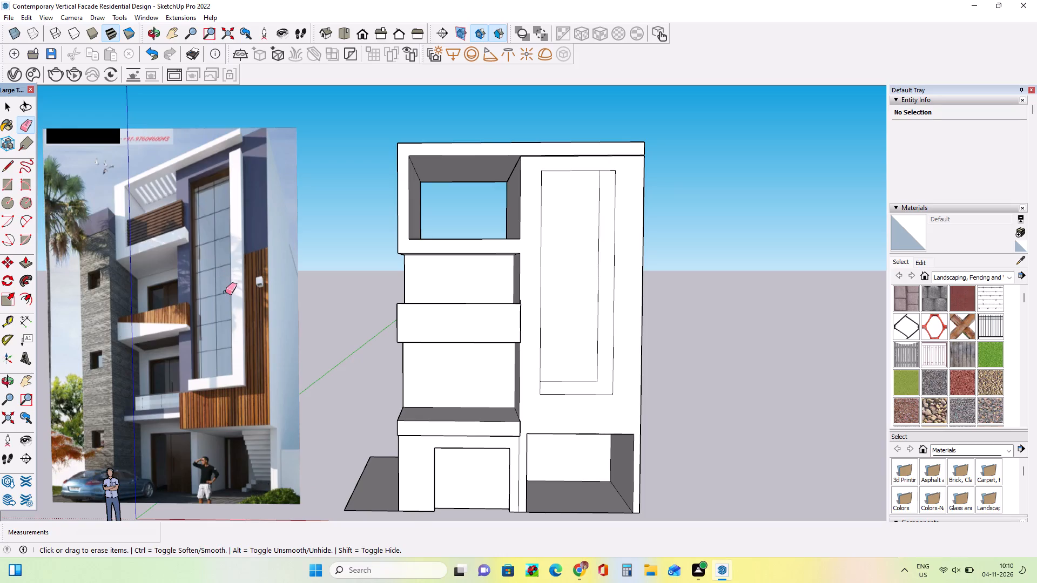
middle_drag(225, 292, 241, 281)
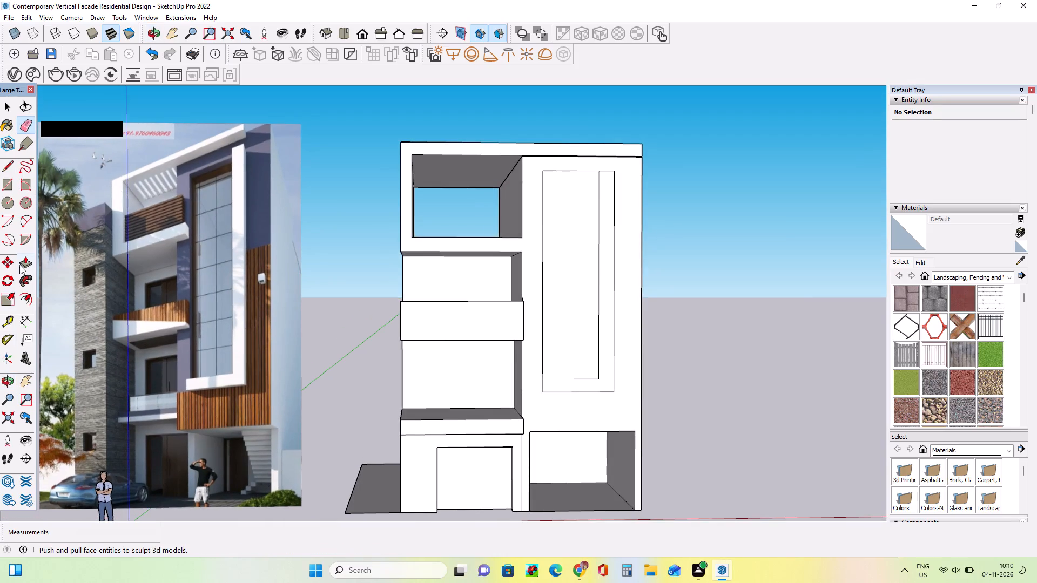
click(26, 262)
click(601, 378)
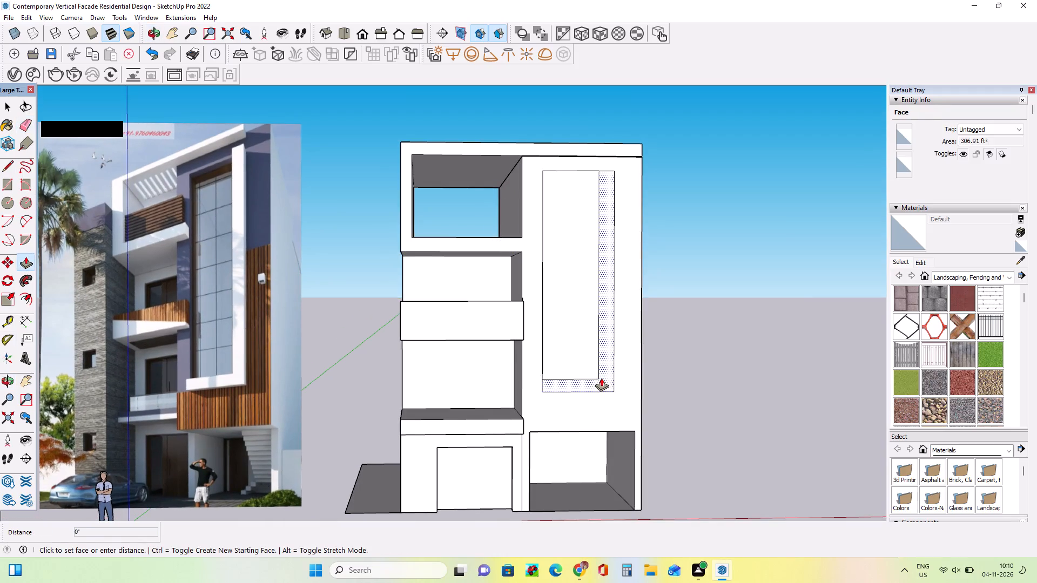
middle_drag(779, 391, 426, 428)
scroll(453, 411, up, 1)
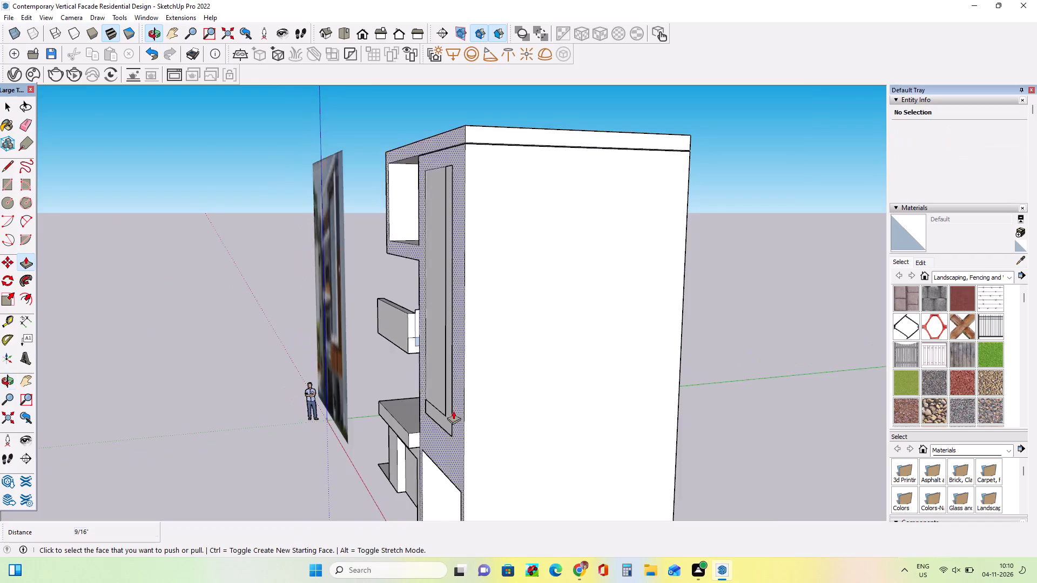
scroll(453, 411, up, 8)
drag(434, 424, 420, 424)
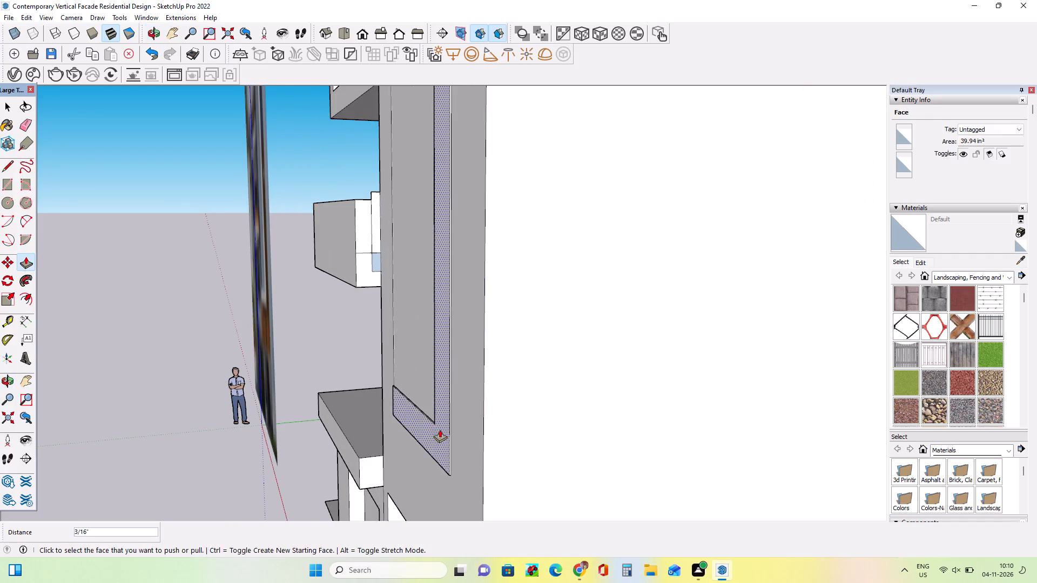
drag(440, 429, 428, 429)
Compare the projecting L-shaped frame around the tall window with the white frame in the reference image.
middle_drag(432, 429, 625, 396)
scroll(624, 394, down, 11)
middle_drag(529, 391, 646, 403)
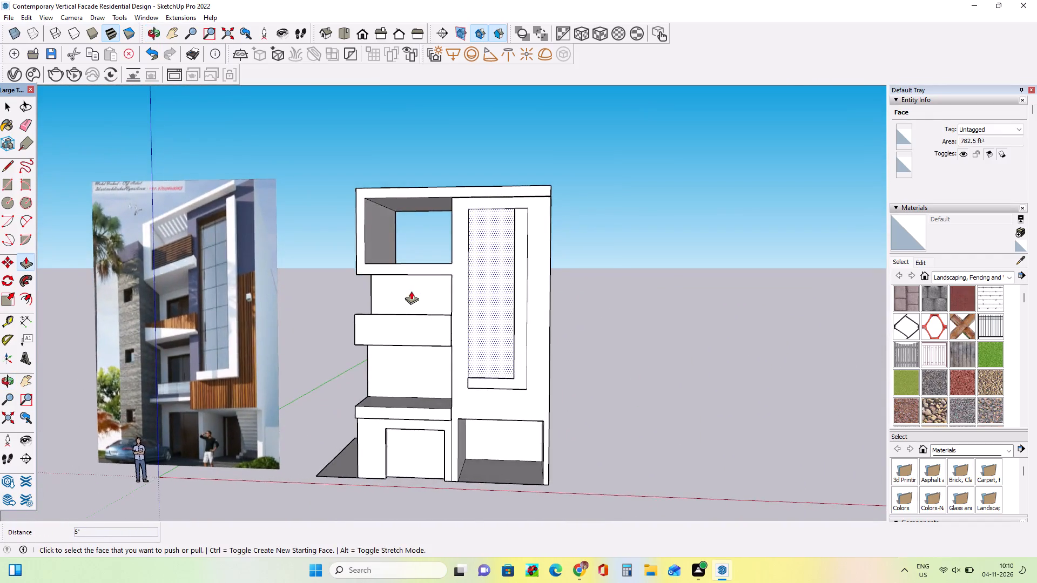
scroll(411, 291, up, 3)
middle_drag(486, 329, 613, 364)
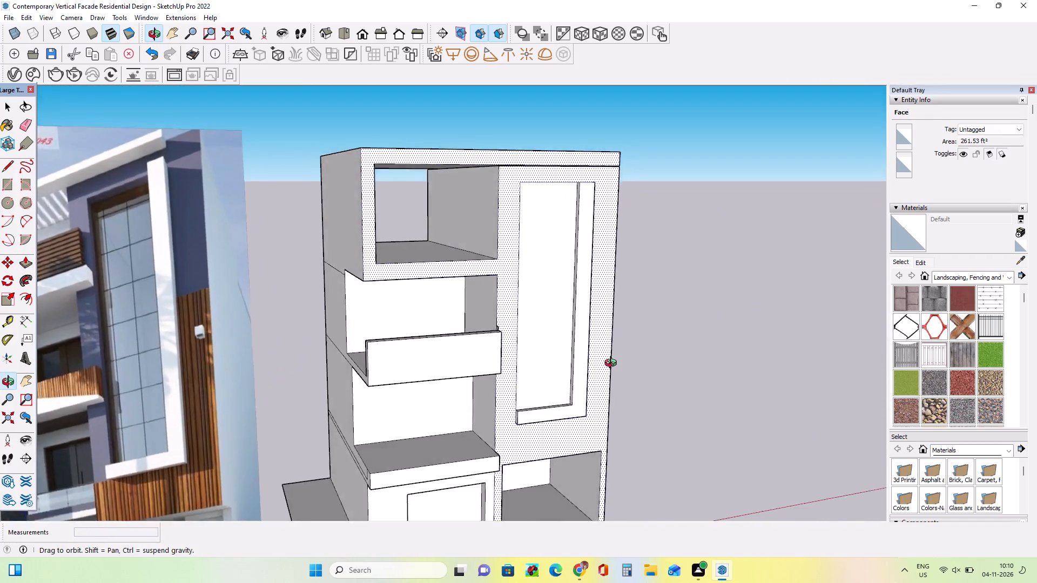
middle_drag(613, 364, 520, 334)
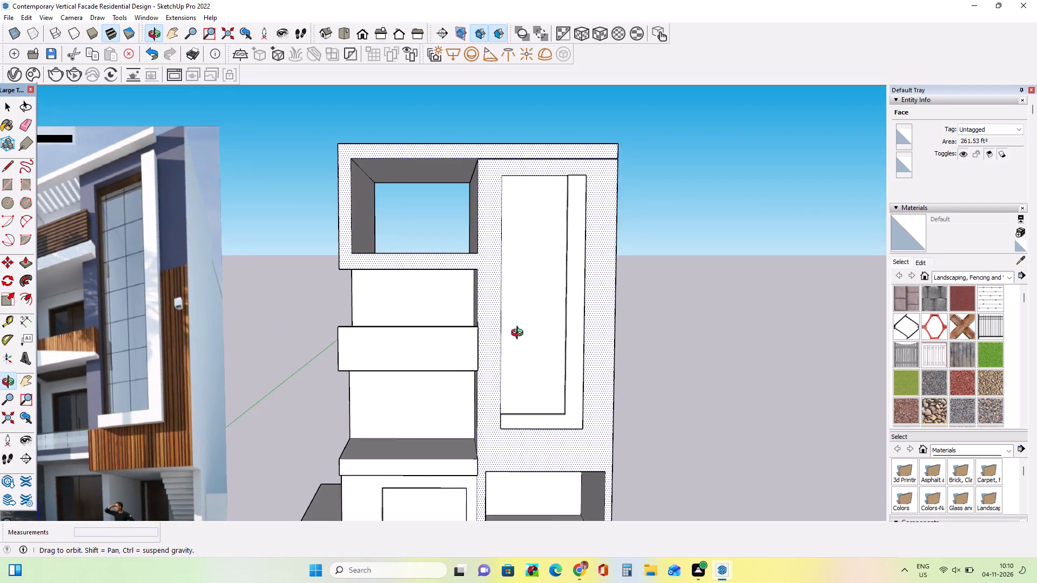
Push/Pull the tall window face inside the L-shaped frame inward about 1' 1".
middle_drag(520, 334, 523, 338)
scroll(524, 397, up, 3)
scroll(525, 398, down, 8)
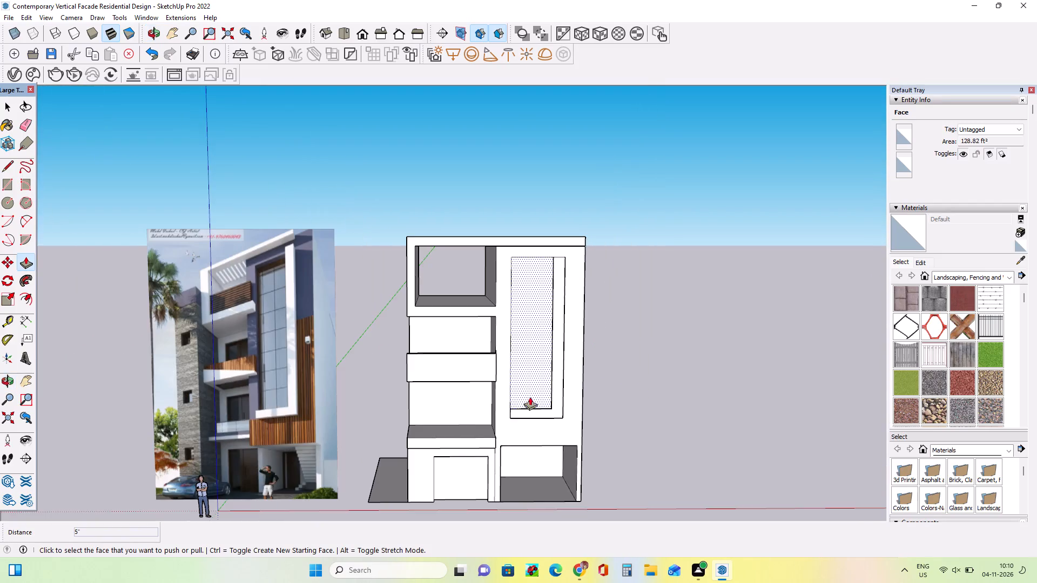
middle_drag(537, 372, 538, 340)
scroll(520, 329, up, 2)
middle_drag(520, 341, 453, 372)
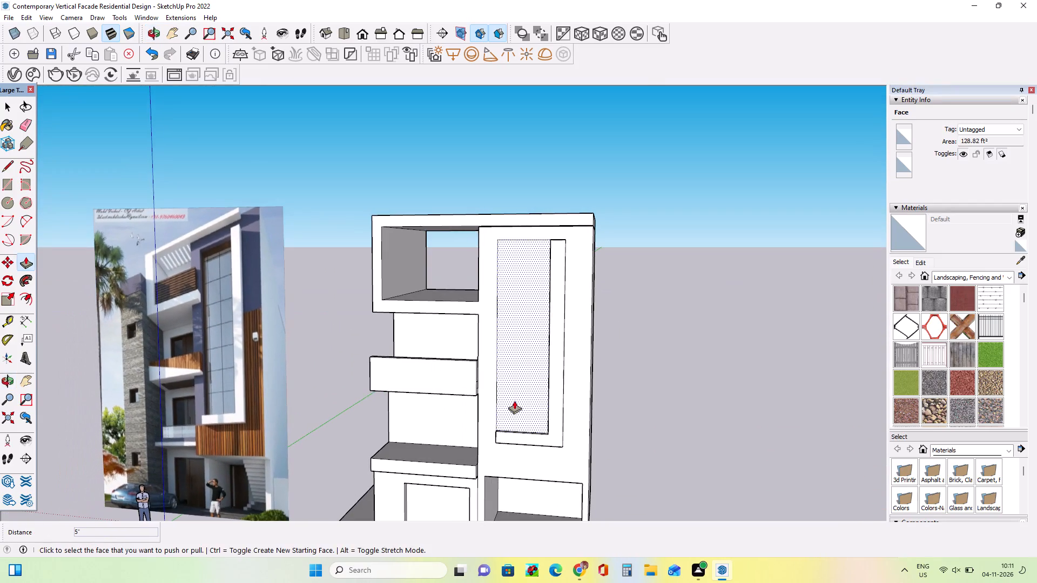
click(515, 402)
Examine the recessed tall window and compare its glazing layout with the reference image.
middle_drag(528, 409, 547, 423)
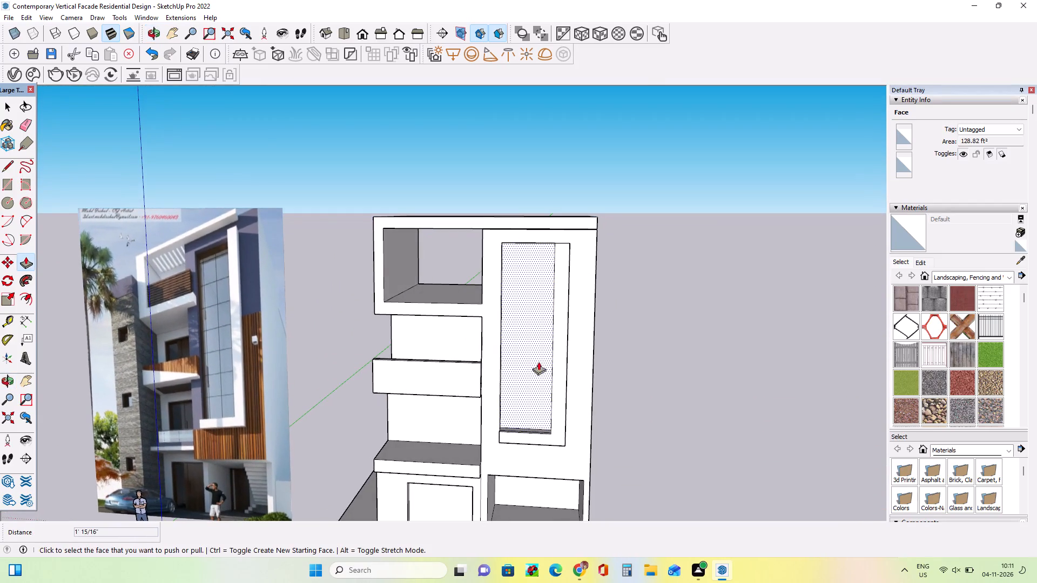
scroll(529, 345, up, 1)
middle_drag(533, 378, 506, 343)
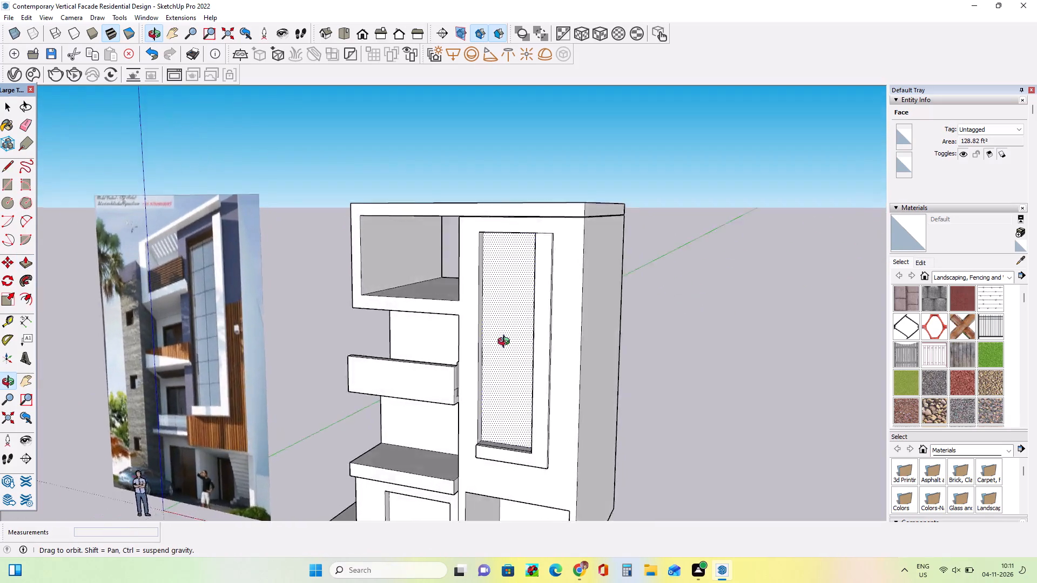
middle_drag(506, 343, 550, 324)
scroll(548, 335, down, 2)
middle_drag(548, 346, 554, 367)
scroll(211, 254, up, 19)
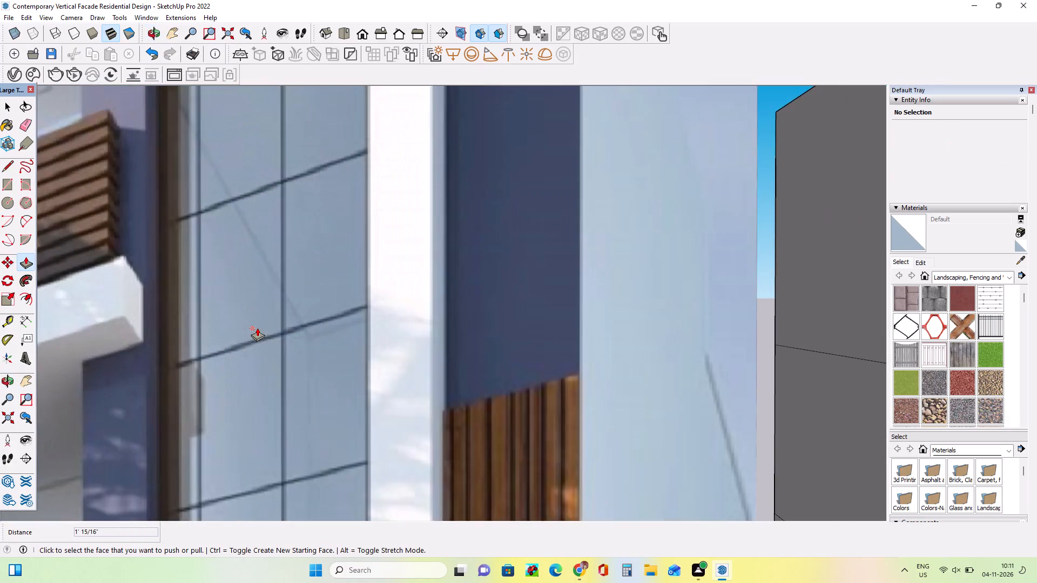
scroll(257, 328, down, 20)
scroll(257, 328, down, 3)
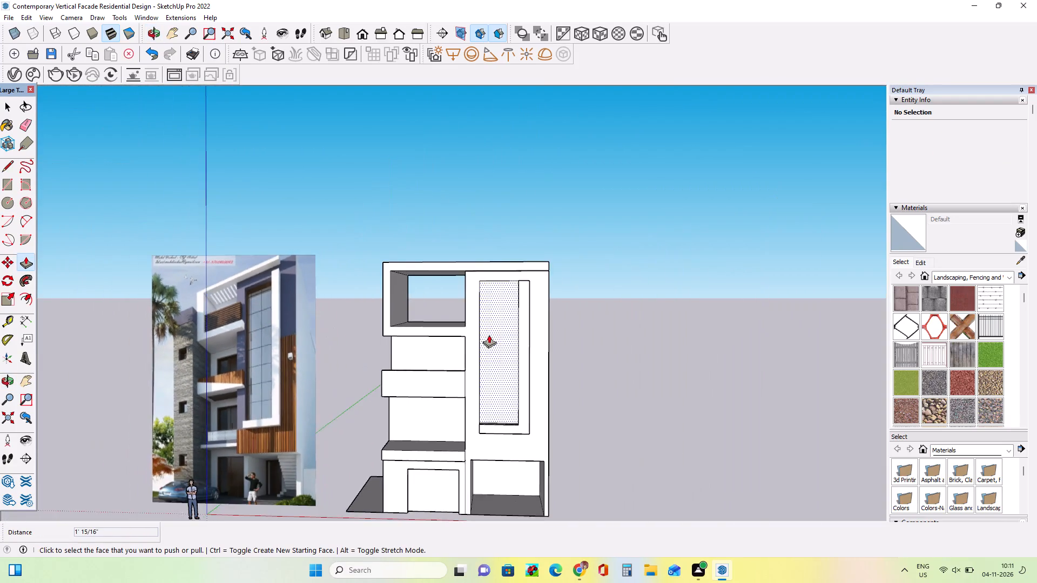
Offset the recessed tall window face's edges slightly inward to outline a narrow border for the window frame.
middle_drag(489, 335, 489, 365)
scroll(504, 391, up, 4)
middle_drag(504, 391, 503, 326)
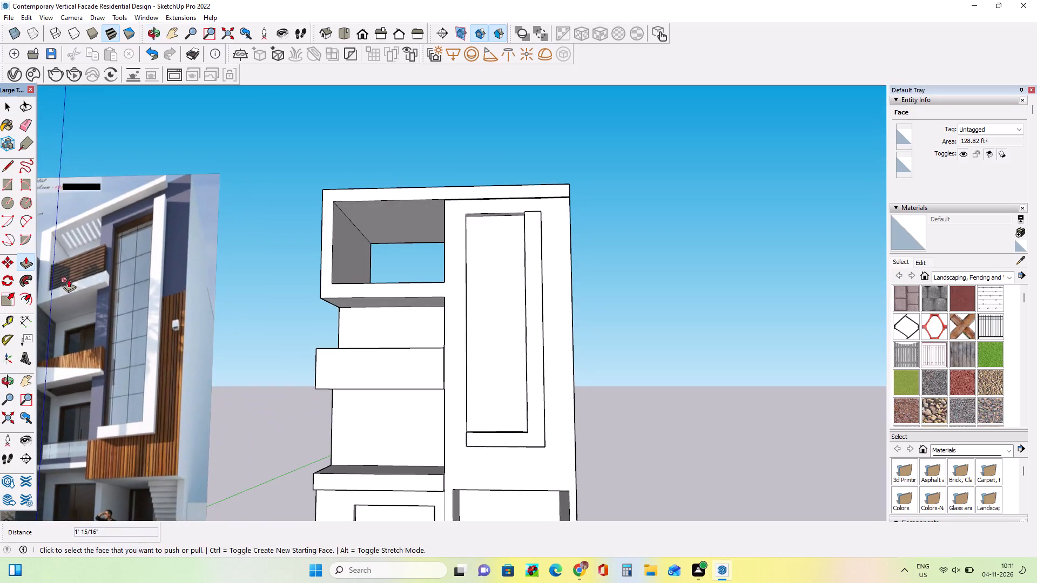
click(29, 296)
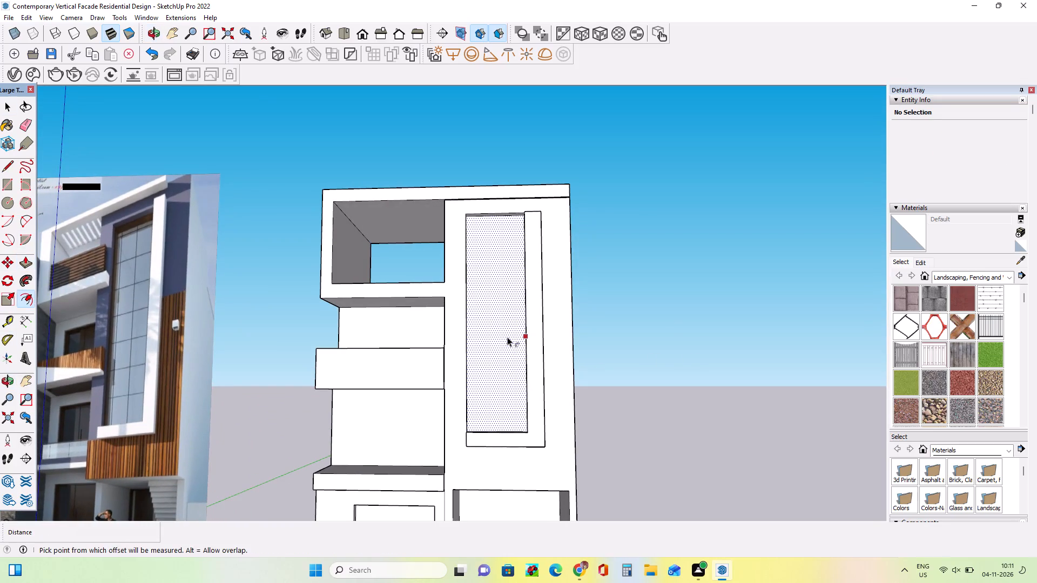
drag(507, 337, 523, 338)
middle_drag(487, 365, 502, 403)
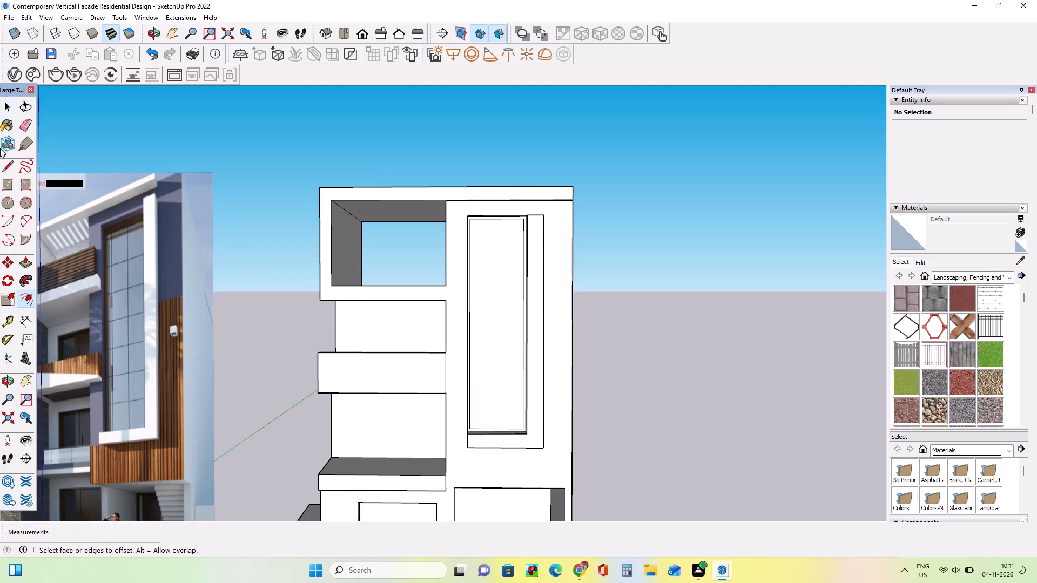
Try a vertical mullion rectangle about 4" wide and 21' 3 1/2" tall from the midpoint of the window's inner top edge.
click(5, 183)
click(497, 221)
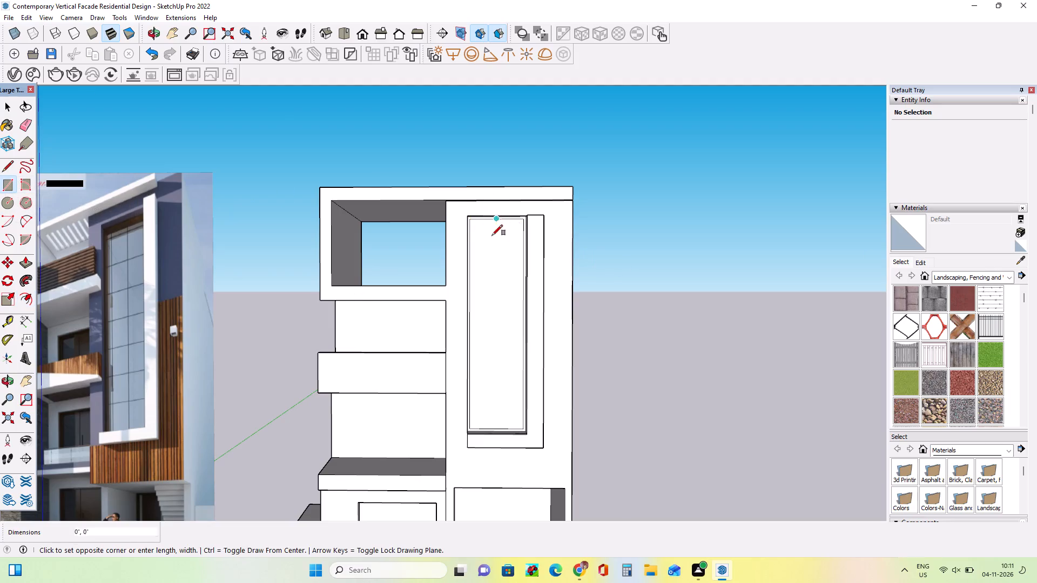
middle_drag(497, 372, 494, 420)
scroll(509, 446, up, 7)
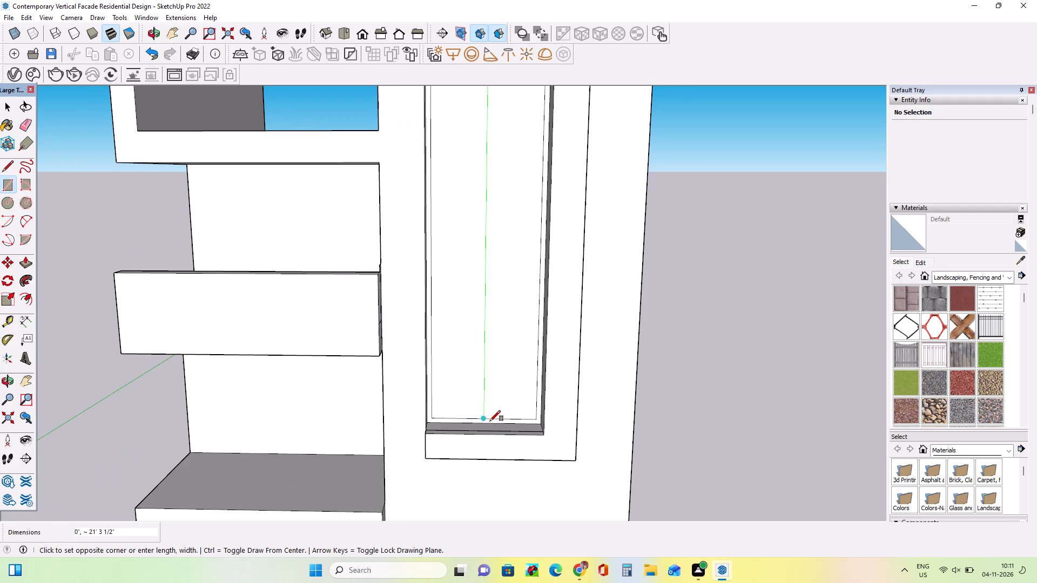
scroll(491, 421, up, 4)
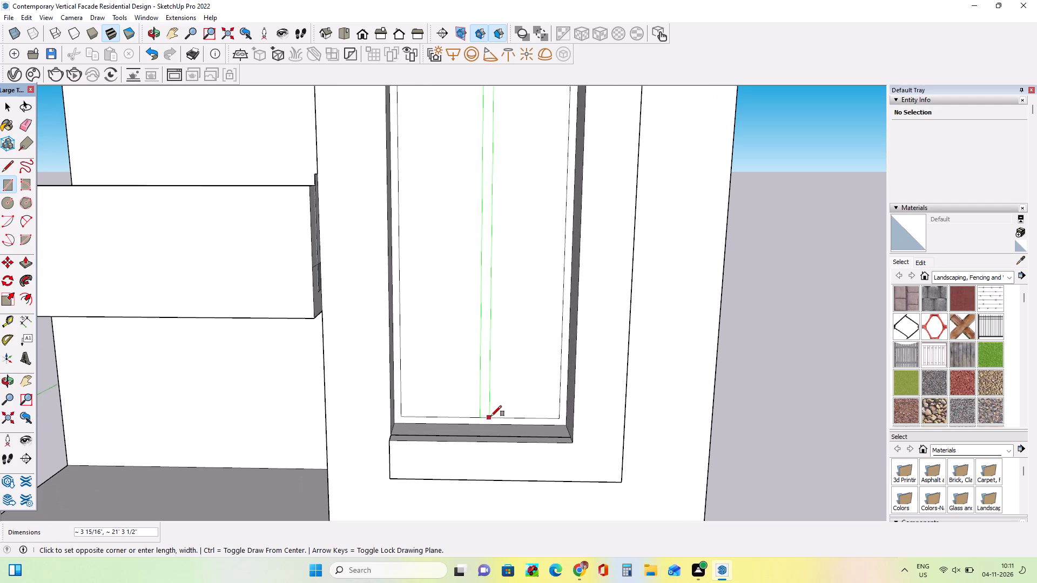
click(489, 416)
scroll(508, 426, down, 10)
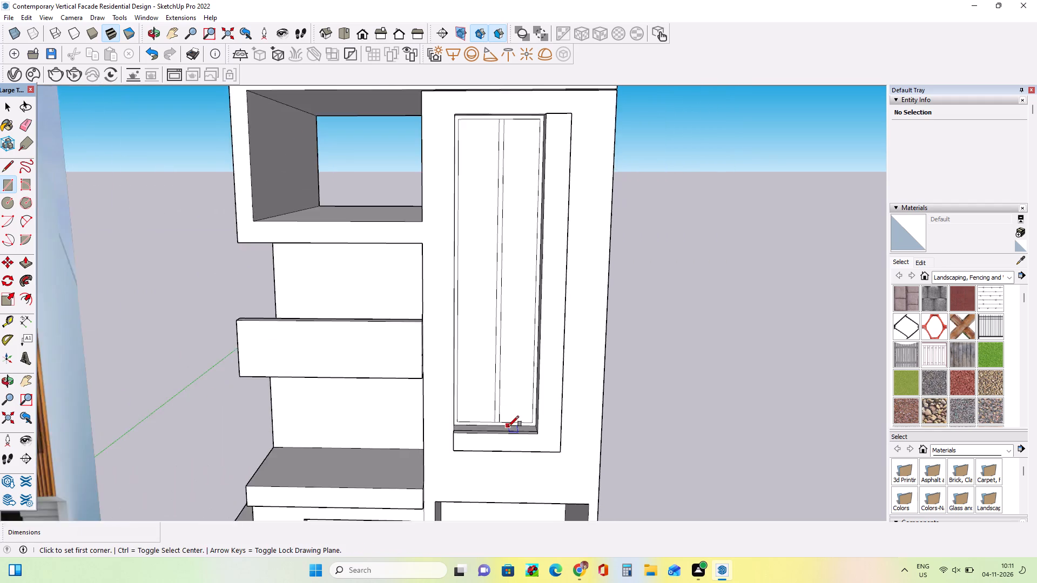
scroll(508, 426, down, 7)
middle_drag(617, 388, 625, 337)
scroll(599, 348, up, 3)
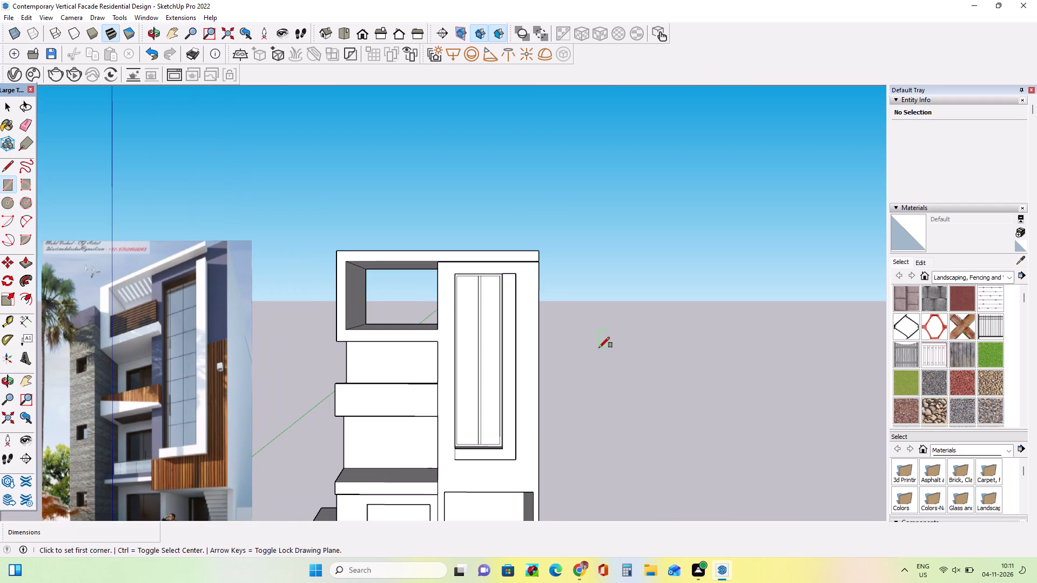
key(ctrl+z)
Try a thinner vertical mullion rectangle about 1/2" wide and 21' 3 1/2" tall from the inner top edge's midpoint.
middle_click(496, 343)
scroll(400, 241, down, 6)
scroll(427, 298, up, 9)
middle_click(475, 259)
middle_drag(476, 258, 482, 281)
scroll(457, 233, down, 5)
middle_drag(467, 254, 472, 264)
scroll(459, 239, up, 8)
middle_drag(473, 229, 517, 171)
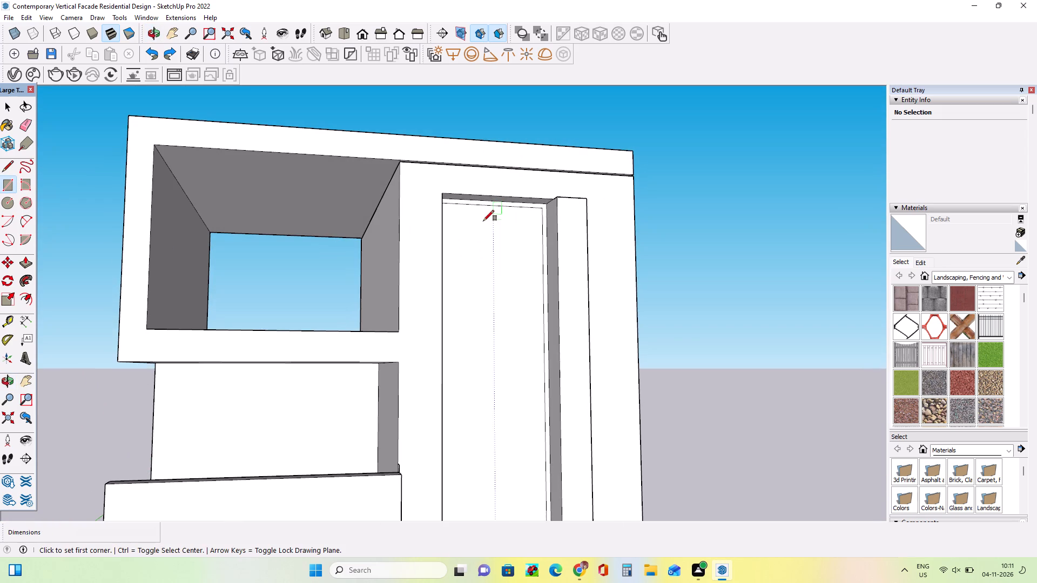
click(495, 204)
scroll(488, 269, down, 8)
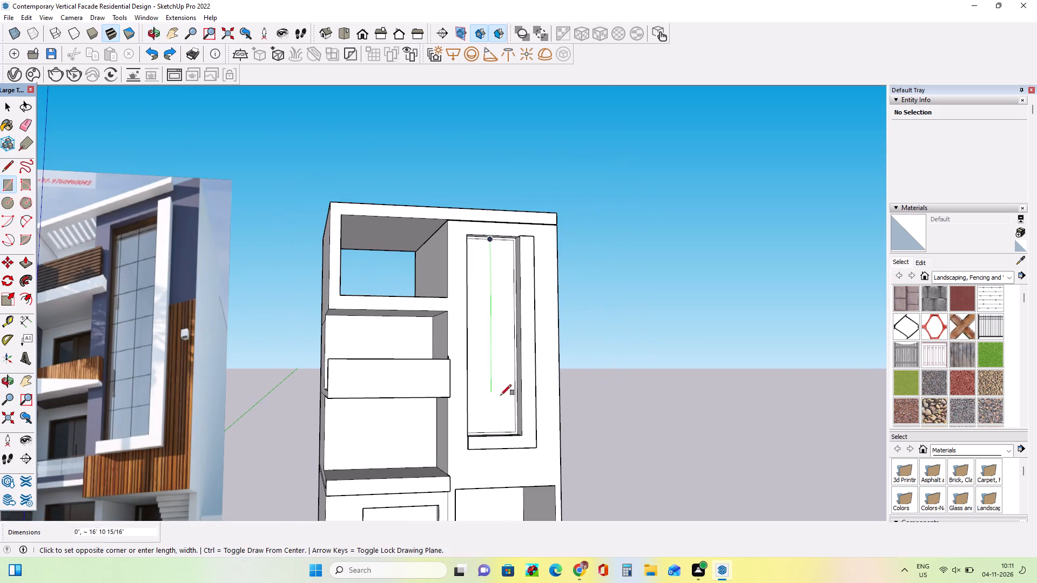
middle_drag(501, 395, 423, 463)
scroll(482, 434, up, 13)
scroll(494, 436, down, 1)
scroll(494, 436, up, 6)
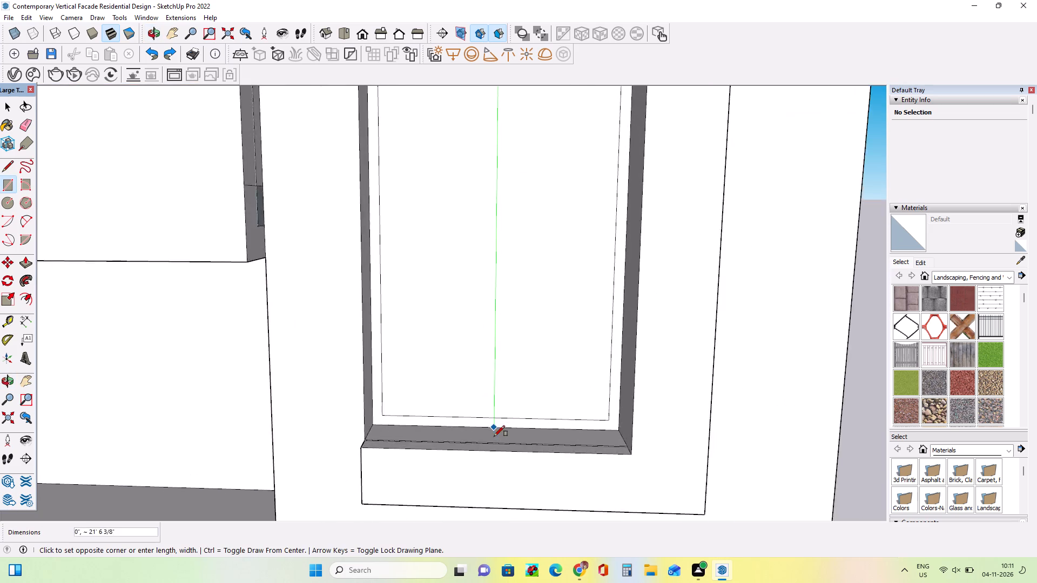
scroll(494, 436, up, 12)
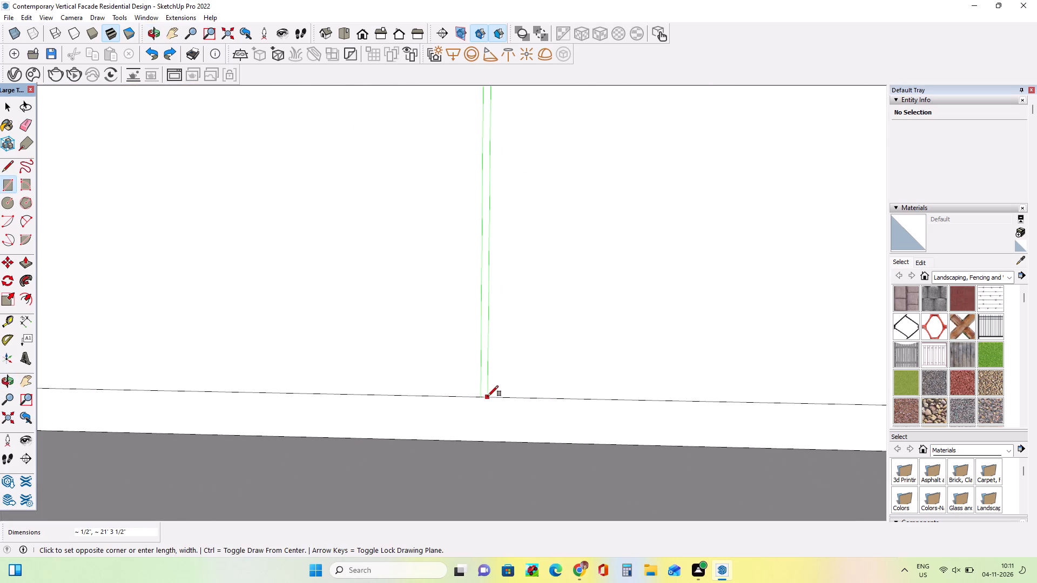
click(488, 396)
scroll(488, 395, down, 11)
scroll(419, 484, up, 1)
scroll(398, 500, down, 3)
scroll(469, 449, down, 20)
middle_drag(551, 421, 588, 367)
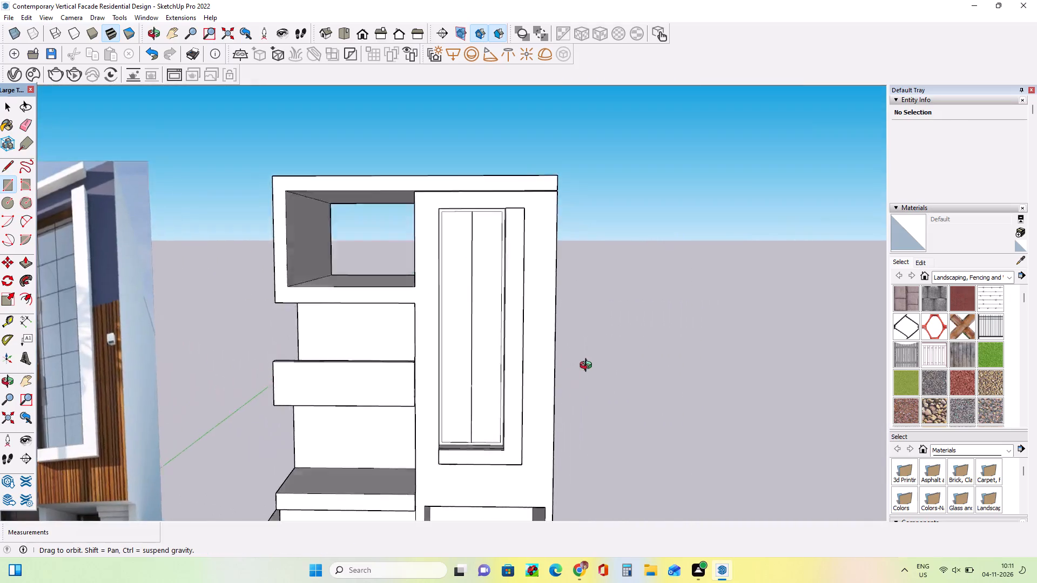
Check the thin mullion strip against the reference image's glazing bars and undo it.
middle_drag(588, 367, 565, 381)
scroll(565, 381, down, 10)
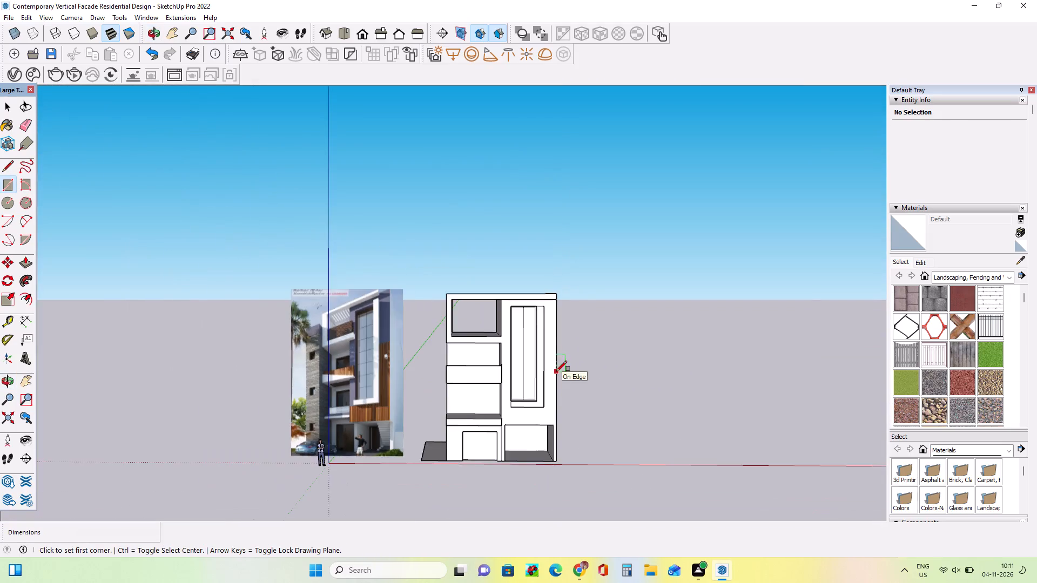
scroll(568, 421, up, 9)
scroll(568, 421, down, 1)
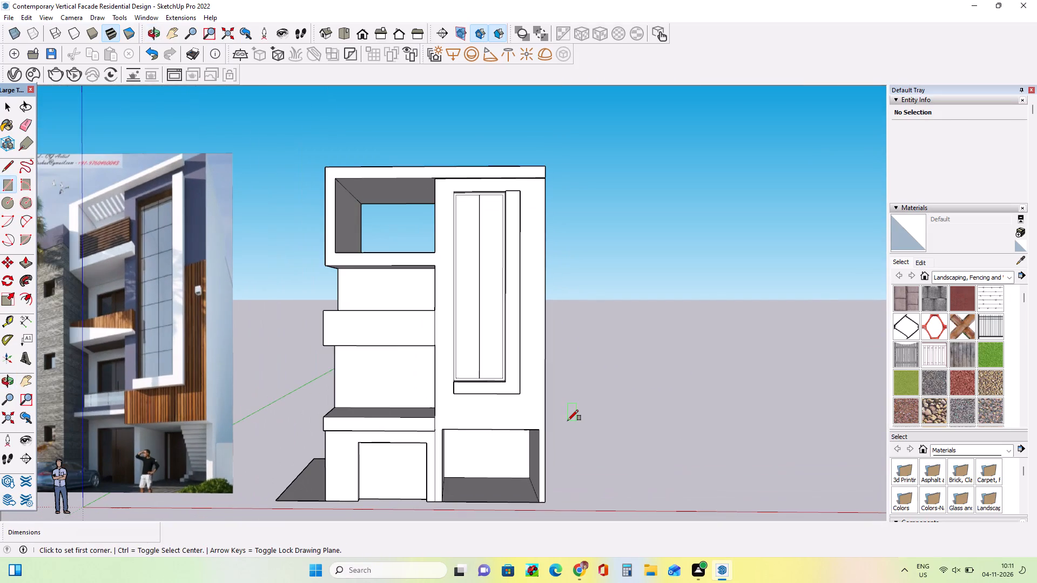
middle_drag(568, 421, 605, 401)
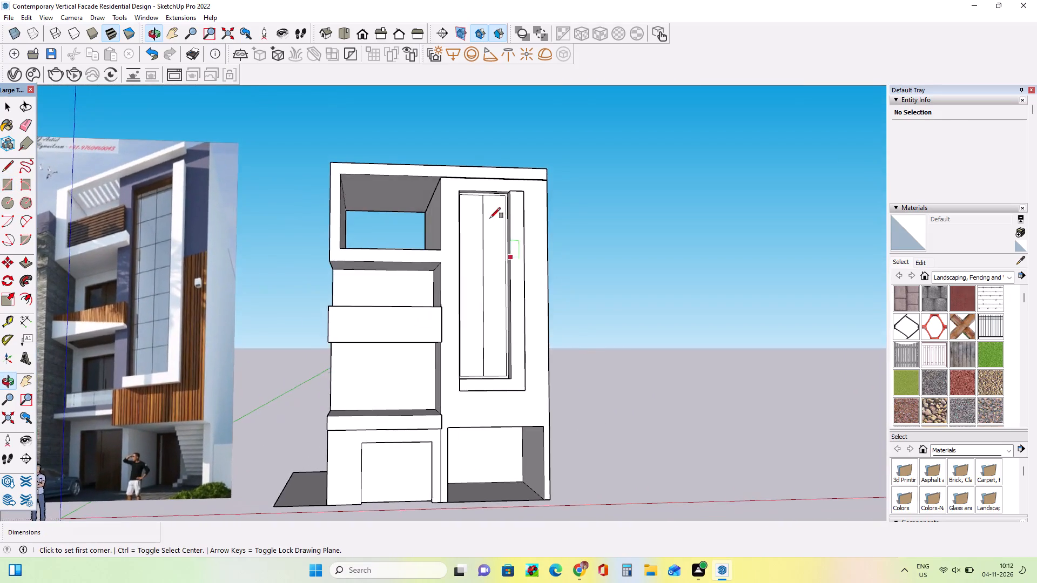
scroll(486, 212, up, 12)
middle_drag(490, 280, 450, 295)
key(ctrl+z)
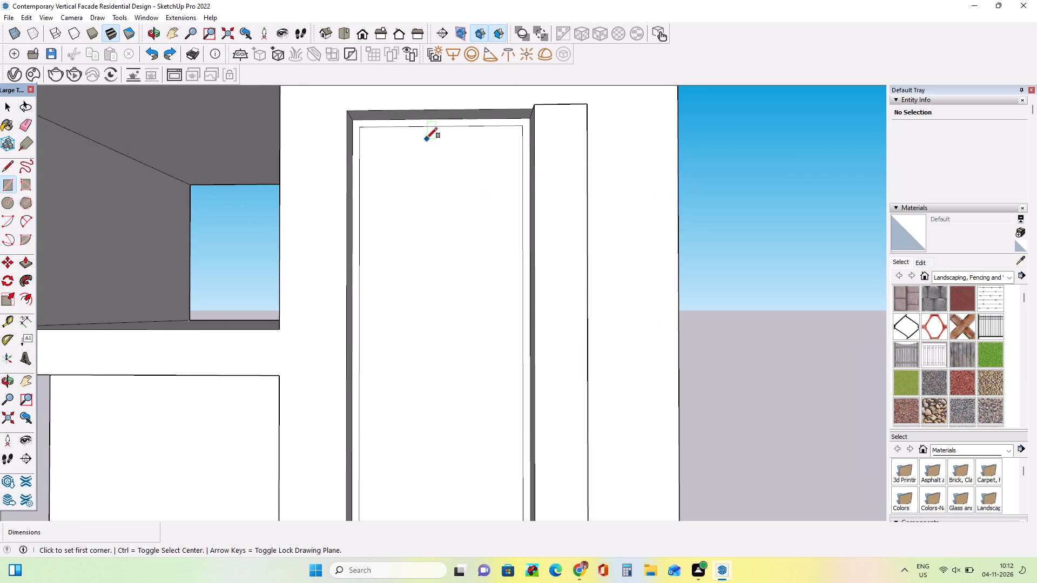
Draw a vertical mullion rectangle about 2 3/16" wide and 21' 3 1/2" tall from the midpoint of the window's inner top edge.
click(441, 127)
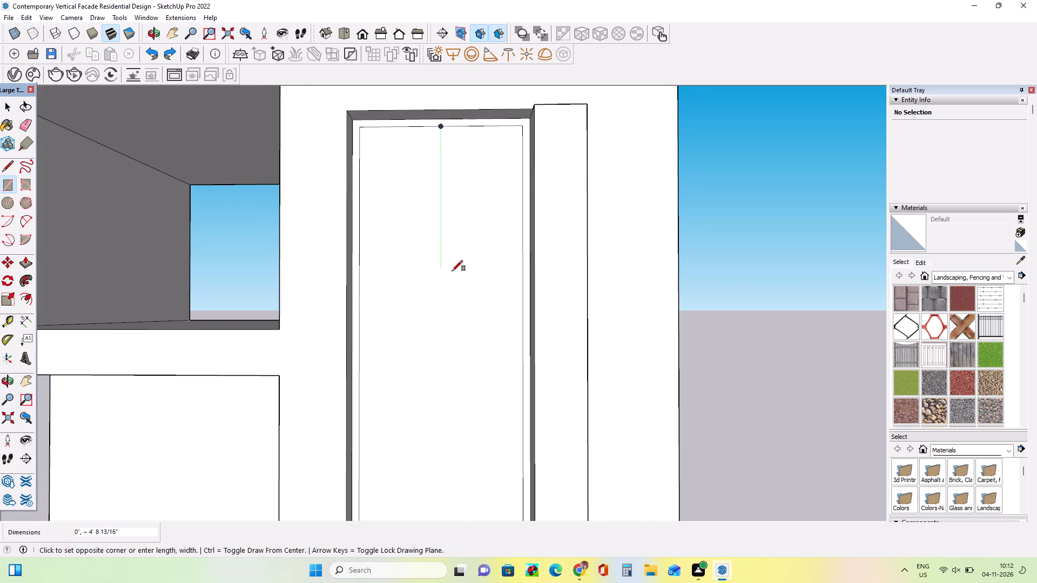
scroll(452, 271, down, 15)
scroll(454, 399, up, 8)
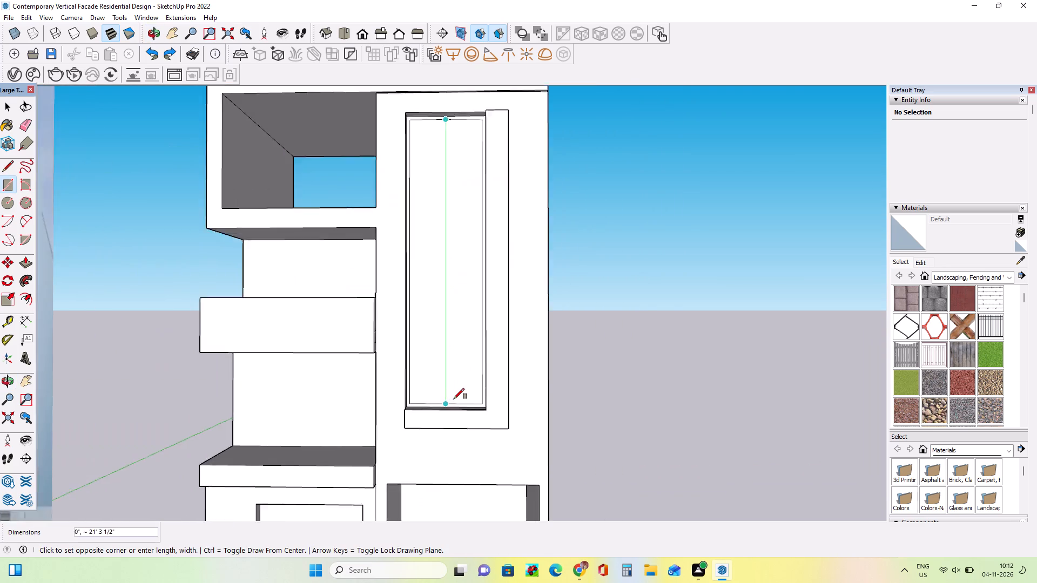
scroll(454, 399, up, 14)
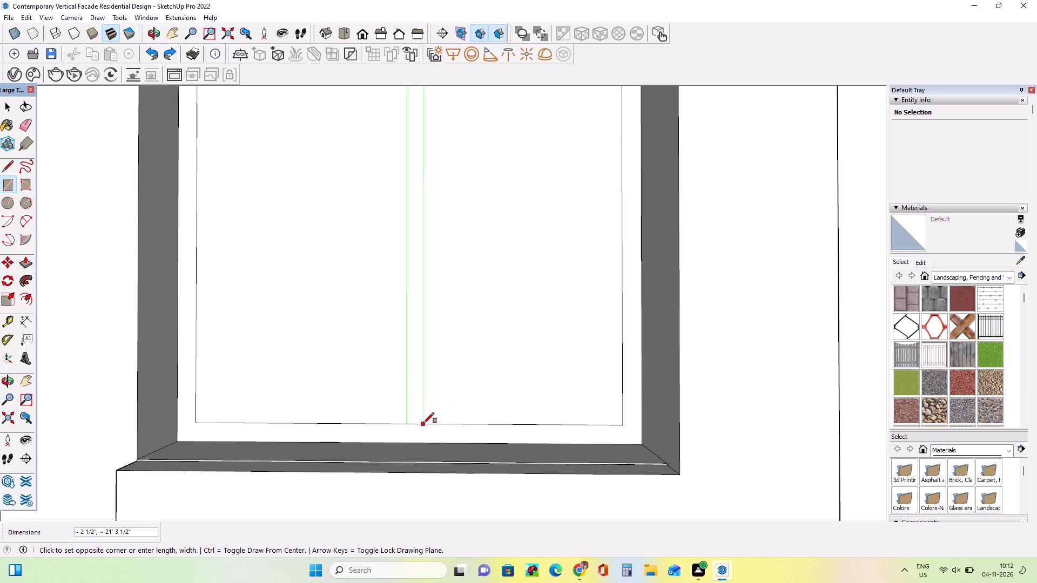
click(421, 423)
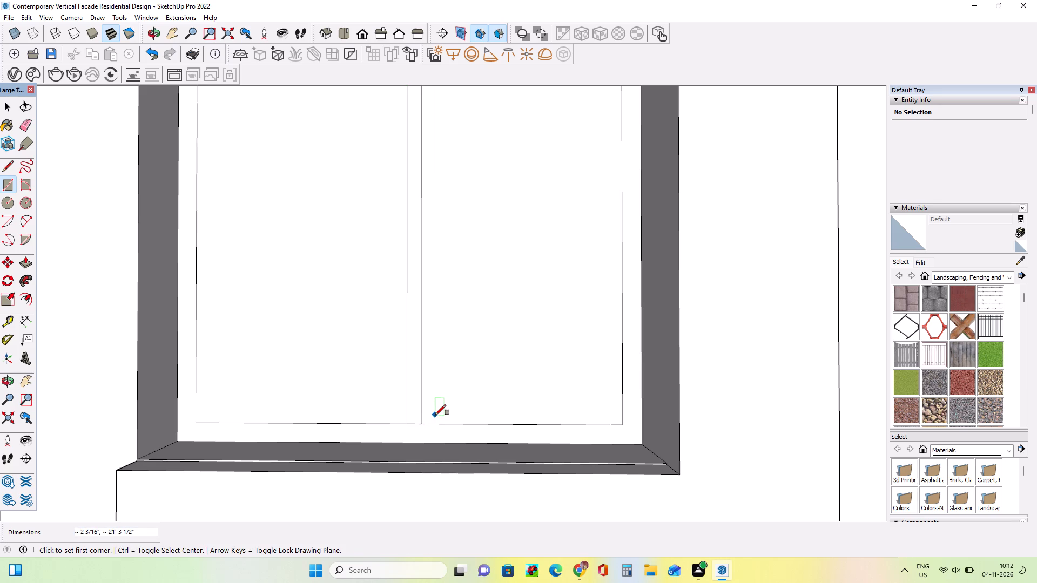
scroll(435, 415, down, 20)
scroll(435, 415, down, 2)
scroll(487, 377, down, 3)
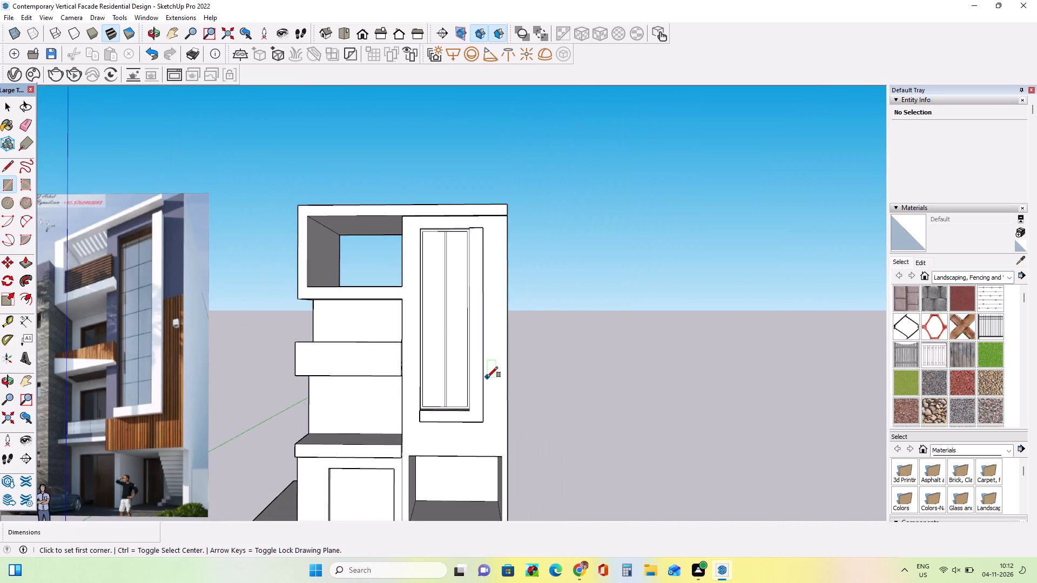
scroll(487, 377, down, 11)
scroll(487, 377, up, 9)
scroll(483, 371, down, 3)
Draw a horizontal bar rectangle about 2 1/4" high and 5' 5 1/4" wide across the inner window outline at mid-height.
middle_drag(469, 356, 474, 362)
scroll(455, 294, up, 12)
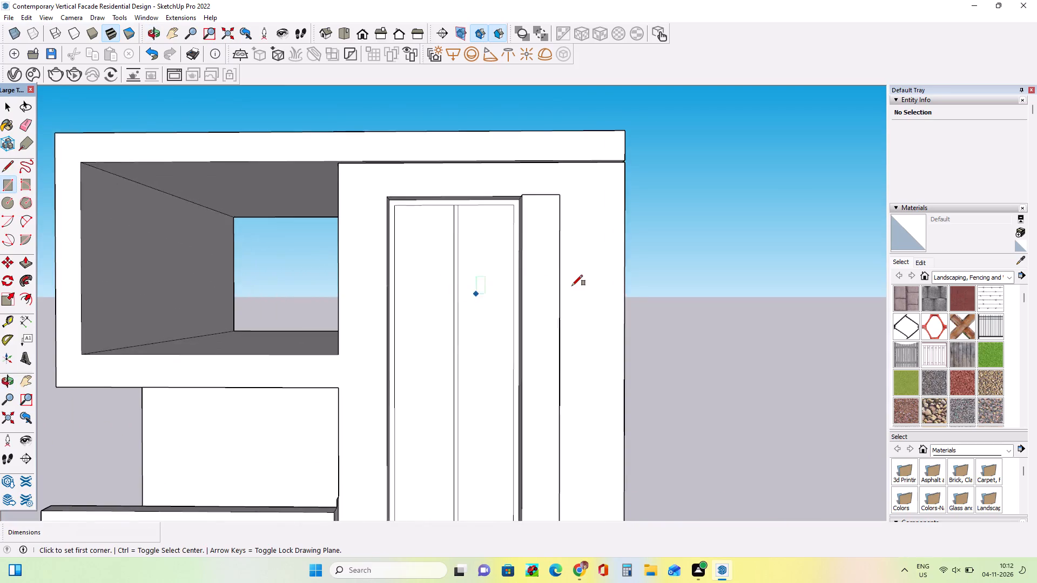
scroll(572, 286, down, 8)
middle_drag(516, 305, 517, 341)
scroll(481, 318, up, 5)
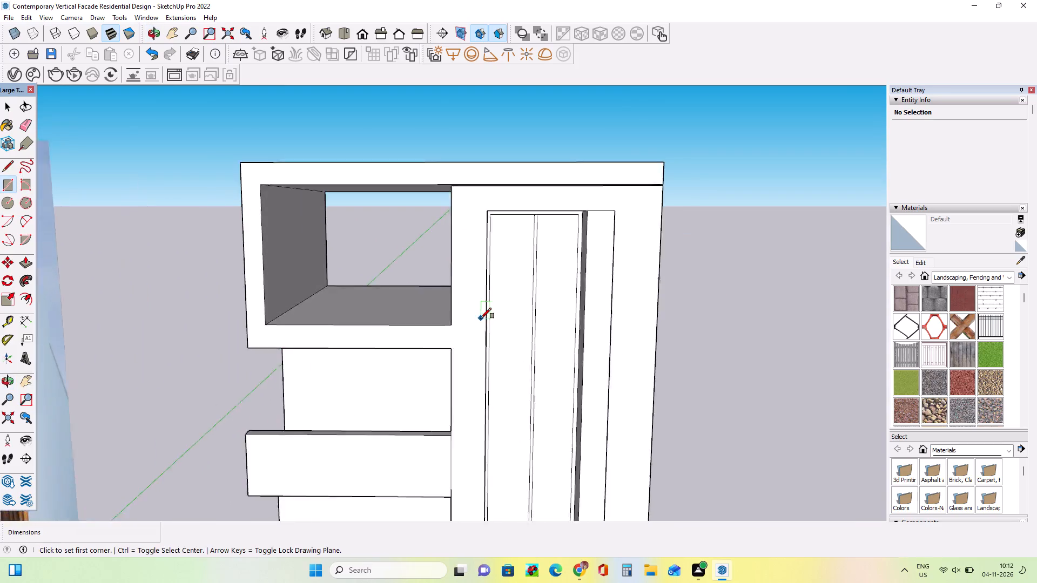
middle_drag(565, 317, 471, 302)
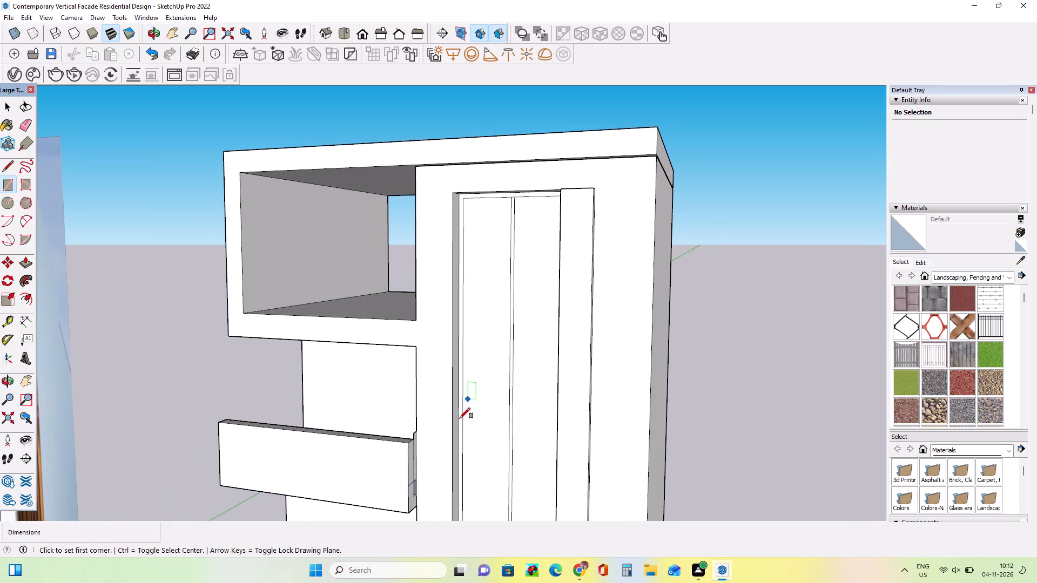
click(462, 391)
middle_drag(486, 408, 625, 389)
scroll(589, 392, up, 8)
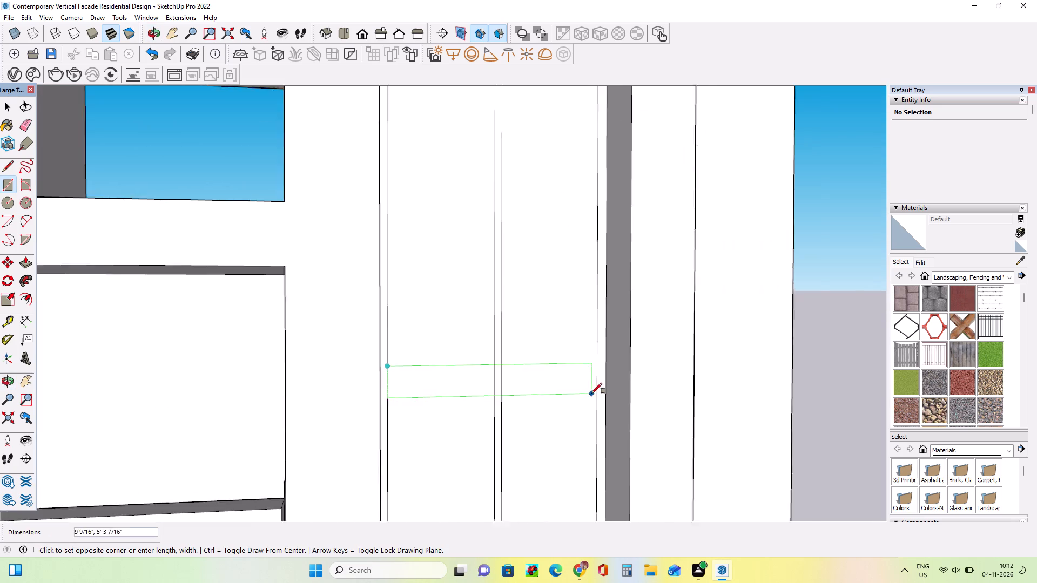
scroll(591, 394, up, 1)
click(598, 368)
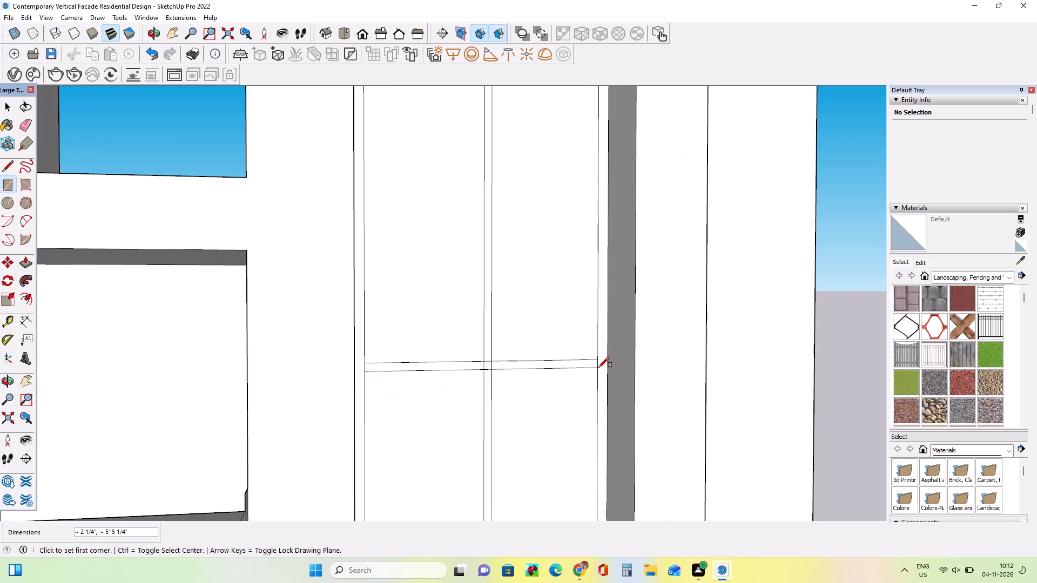
middle_drag(554, 322, 475, 387)
scroll(383, 149, down, 15)
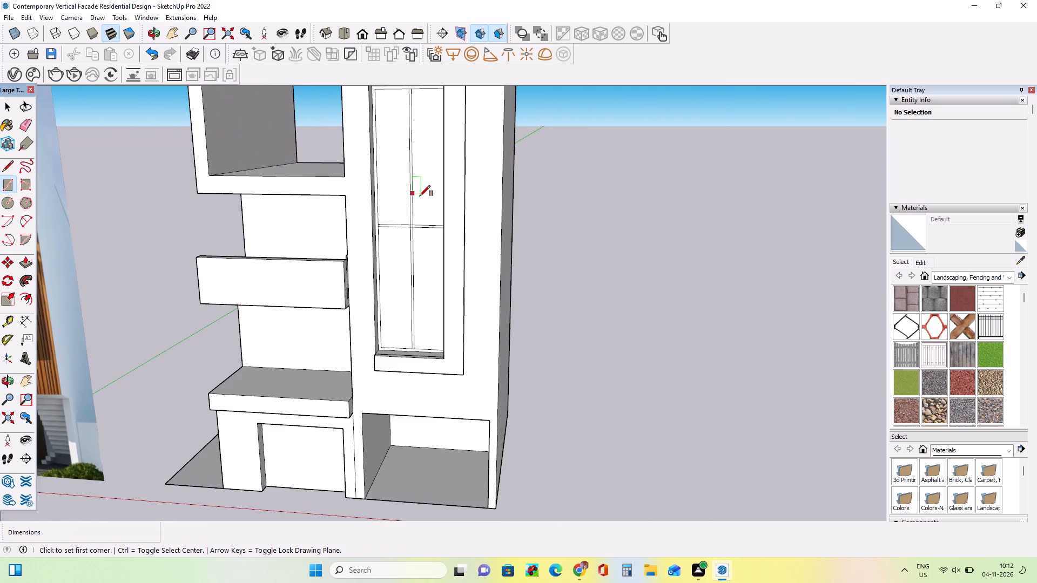
scroll(420, 196, down, 4)
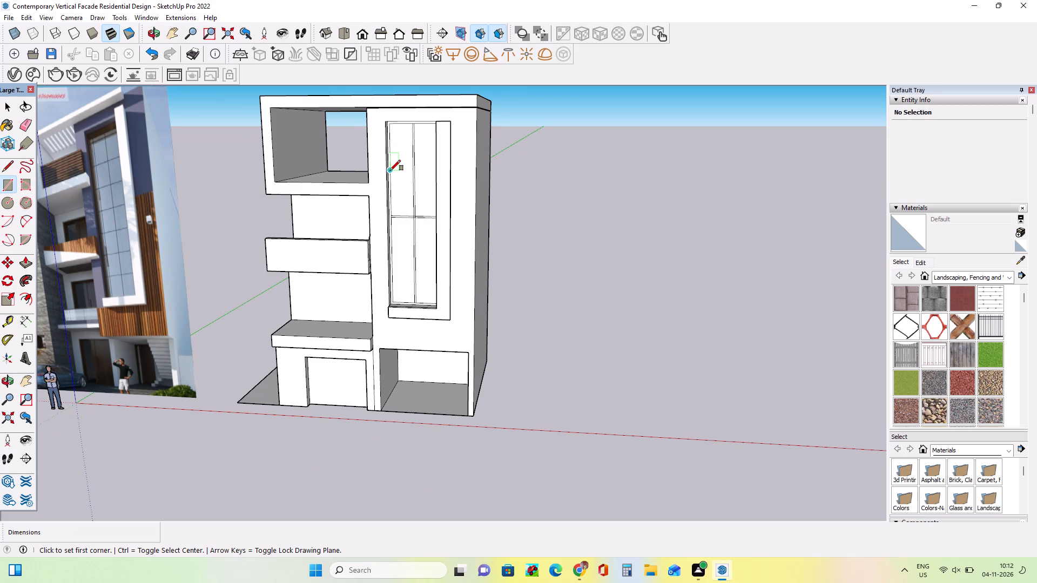
Draw a horizontal bar rectangle about 2 1/8" high and 5' 5 1/4" wide across the upper part of the inner window outline.
click(389, 144)
middle_drag(416, 172, 489, 182)
scroll(425, 151, up, 3)
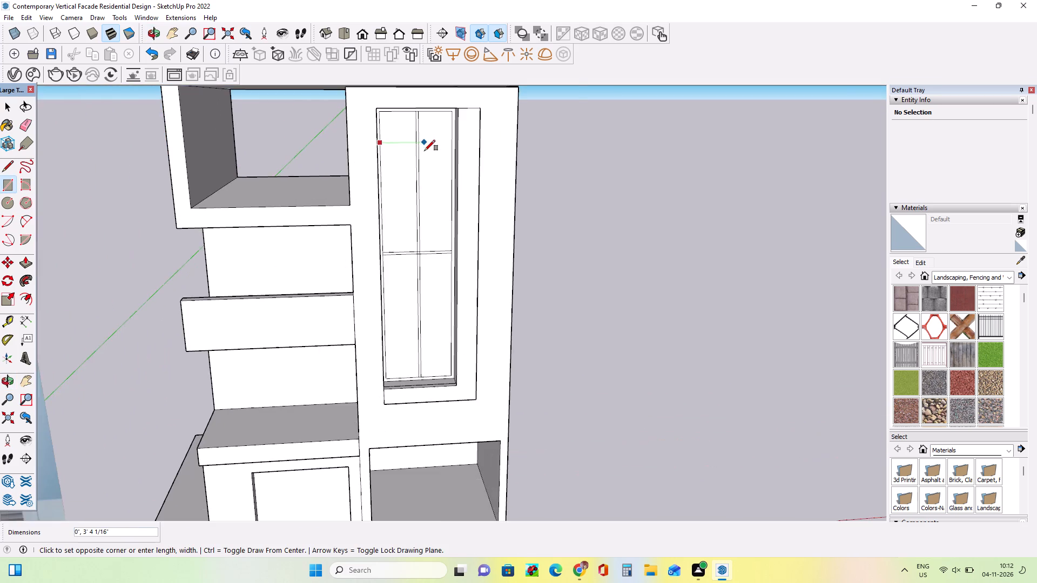
scroll(425, 151, up, 12)
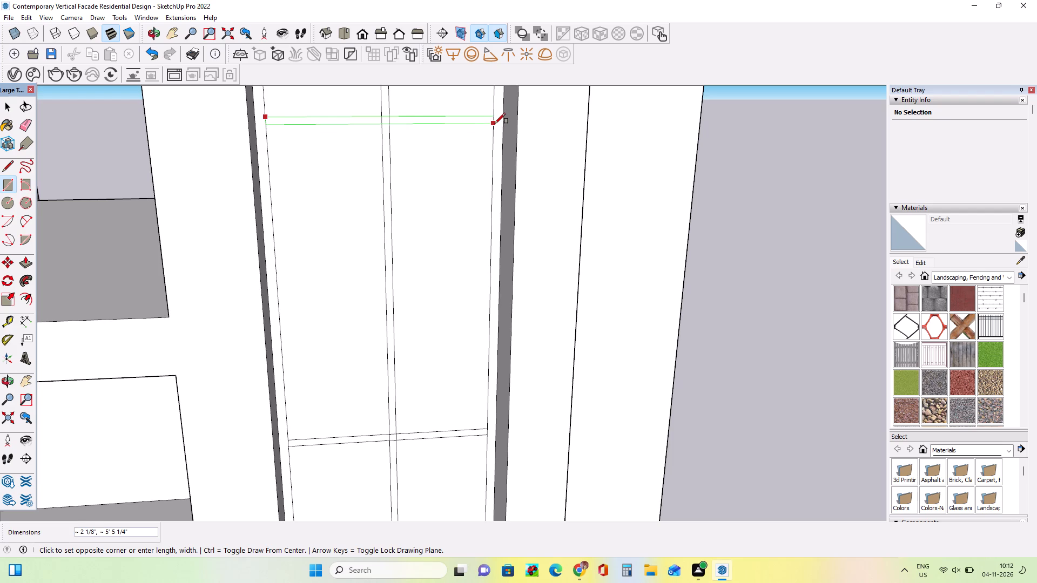
click(495, 124)
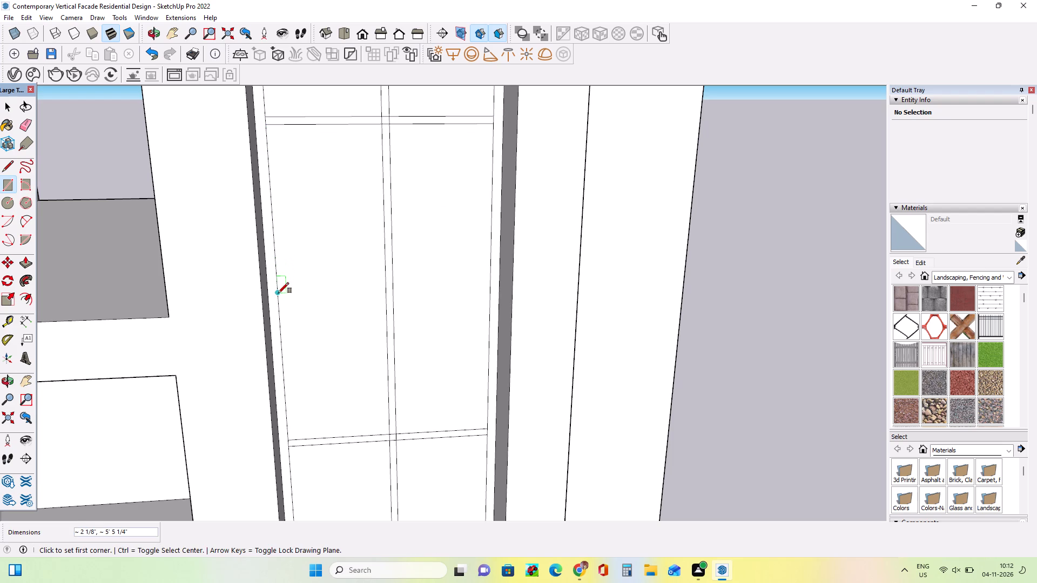
Draw another horizontal bar rectangle across the inner window outline, about midway between the top bar and the mid-height bar.
click(278, 295)
middle_drag(493, 310, 507, 269)
scroll(496, 262, up, 2)
click(492, 268)
scroll(421, 261, down, 5)
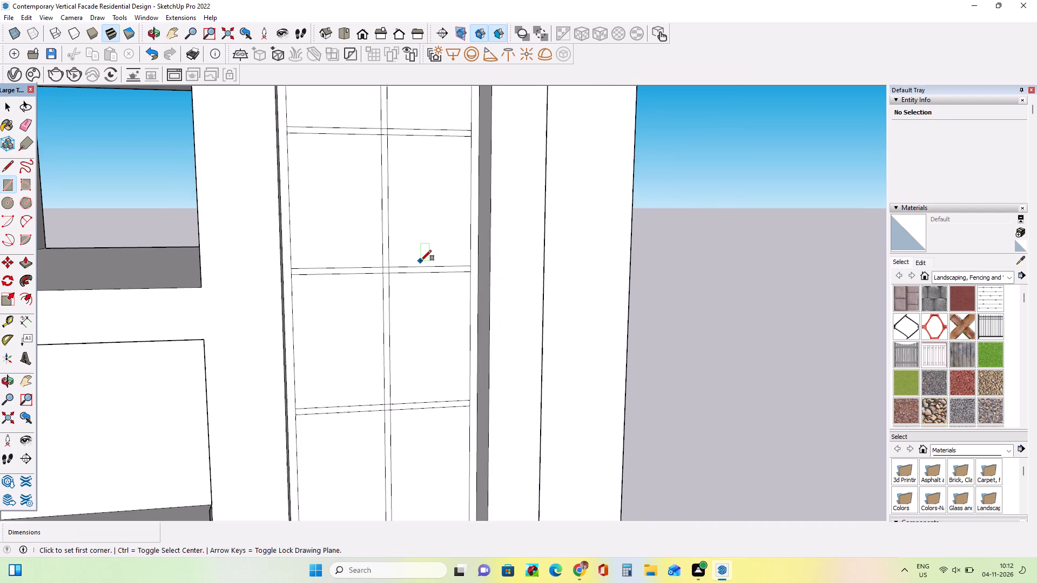
Draw a horizontal bar rectangle about 3" high and 5' 5 1/4" wide roughly a third of the way below the mid-height bar.
scroll(421, 261, down, 18)
middle_drag(516, 333, 432, 340)
scroll(419, 358, up, 2)
scroll(419, 358, down, 1)
scroll(419, 358, up, 5)
middle_drag(419, 358, 479, 321)
scroll(365, 308, up, 4)
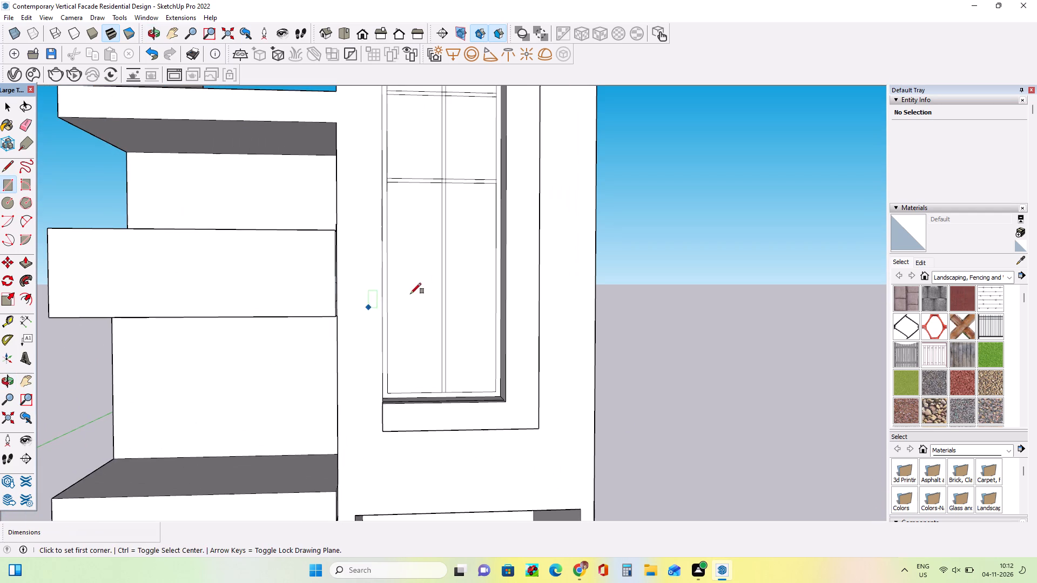
click(386, 252)
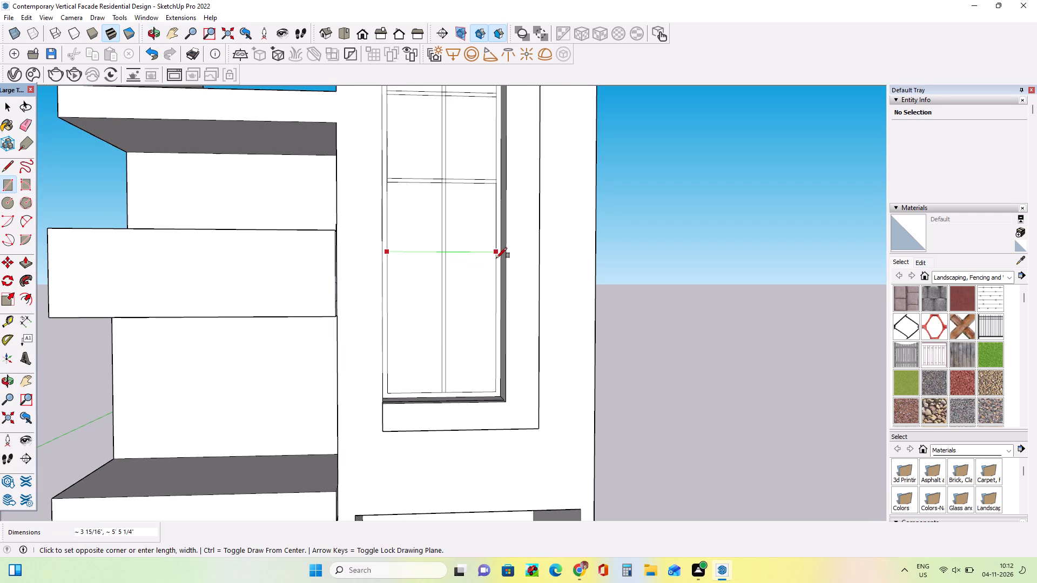
scroll(496, 259, up, 4)
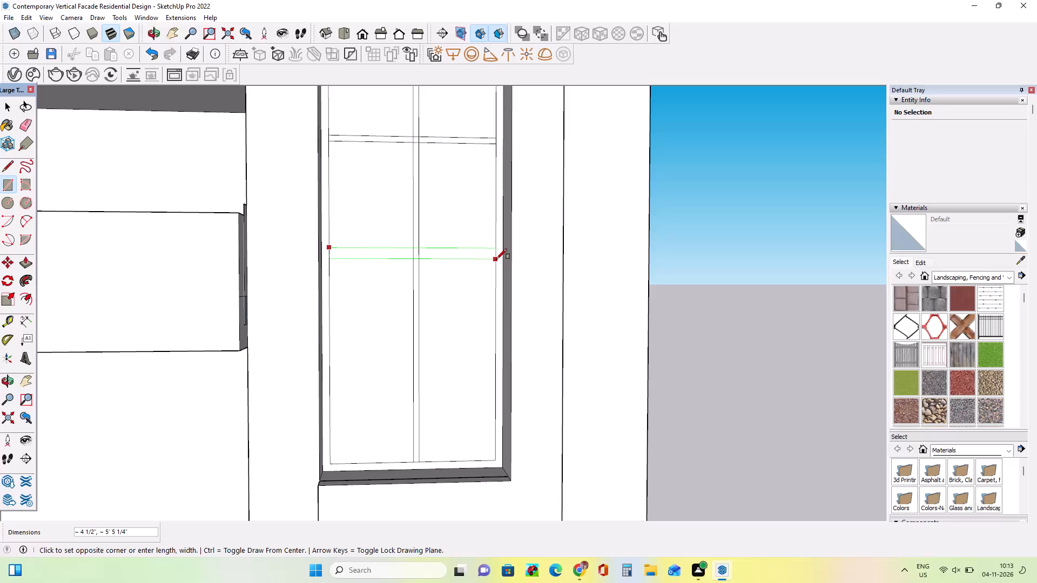
click(497, 256)
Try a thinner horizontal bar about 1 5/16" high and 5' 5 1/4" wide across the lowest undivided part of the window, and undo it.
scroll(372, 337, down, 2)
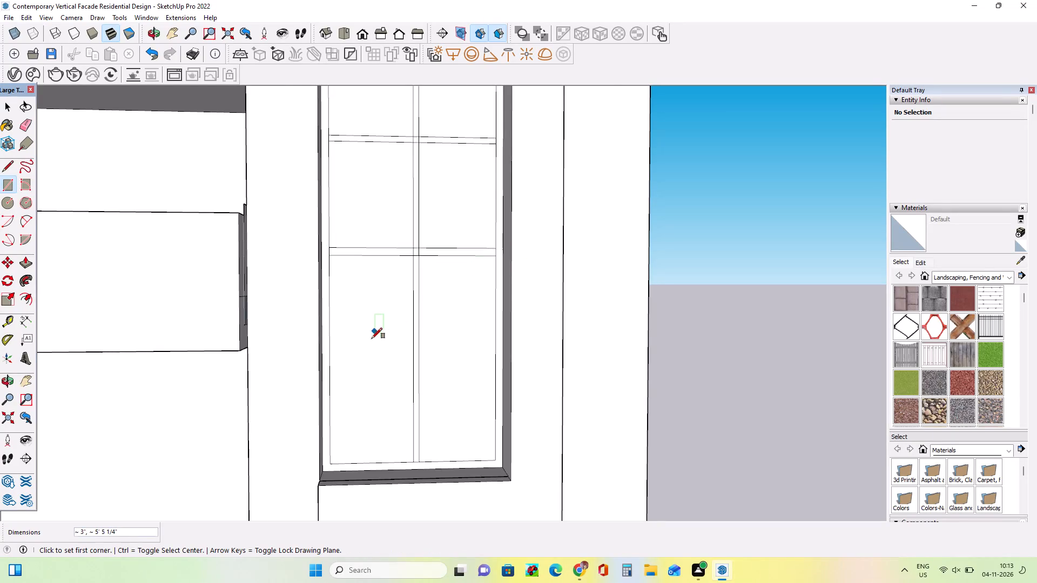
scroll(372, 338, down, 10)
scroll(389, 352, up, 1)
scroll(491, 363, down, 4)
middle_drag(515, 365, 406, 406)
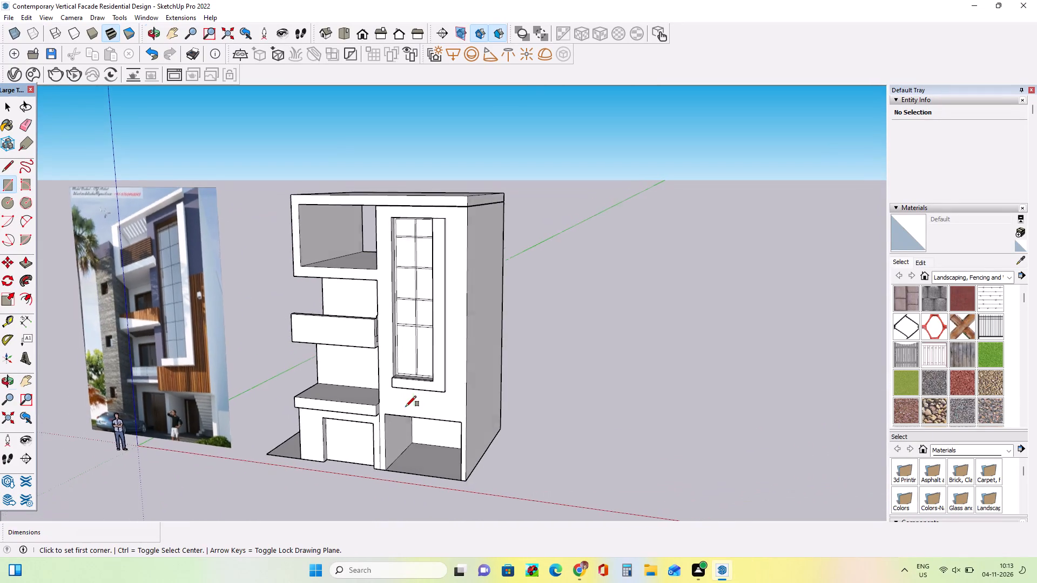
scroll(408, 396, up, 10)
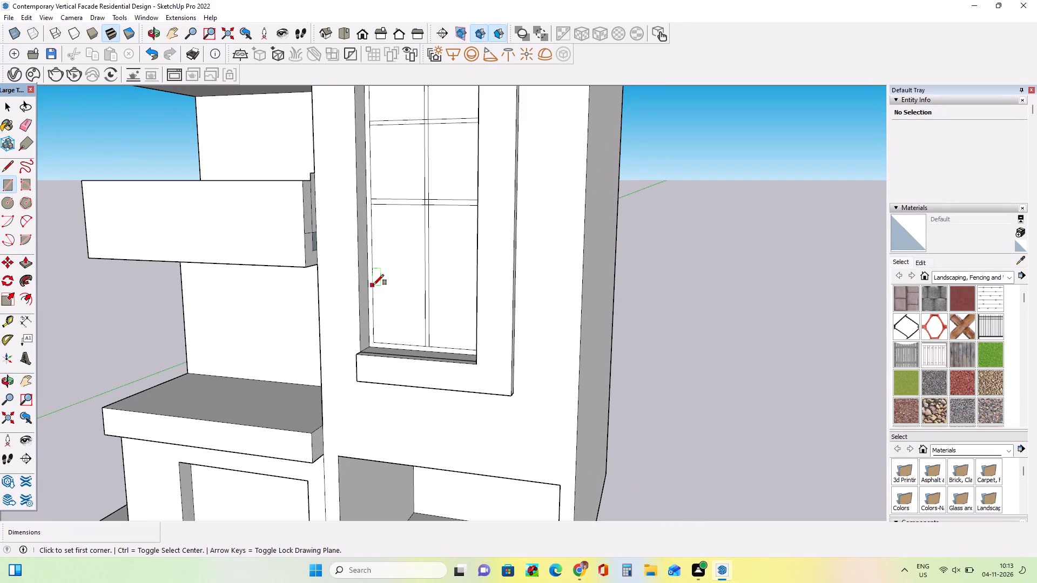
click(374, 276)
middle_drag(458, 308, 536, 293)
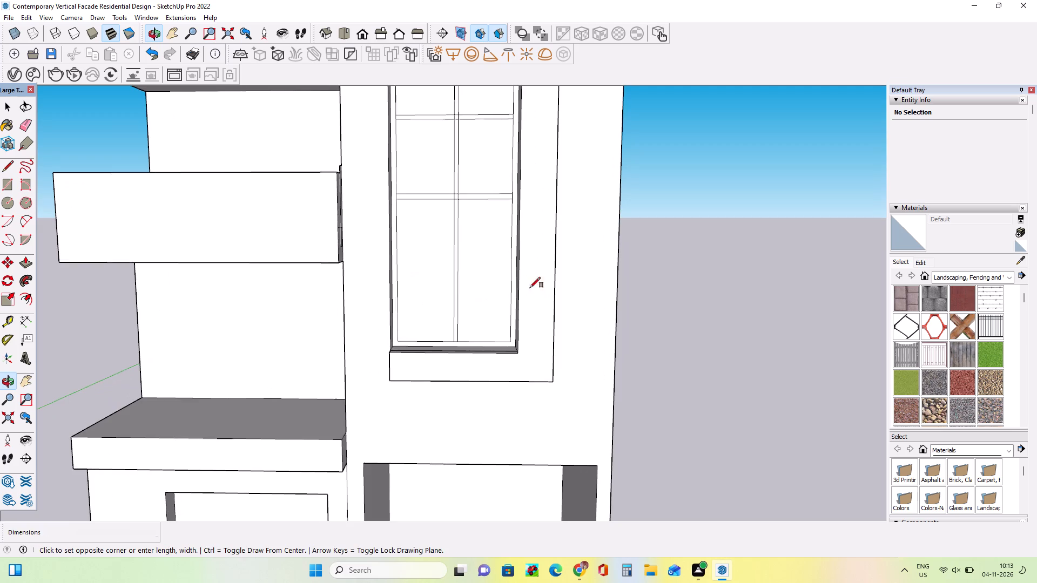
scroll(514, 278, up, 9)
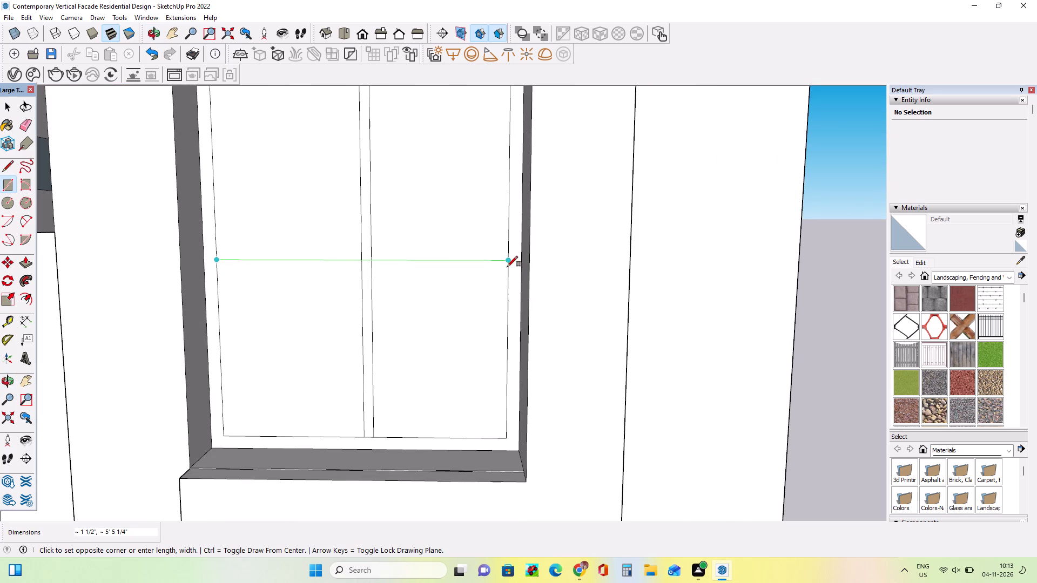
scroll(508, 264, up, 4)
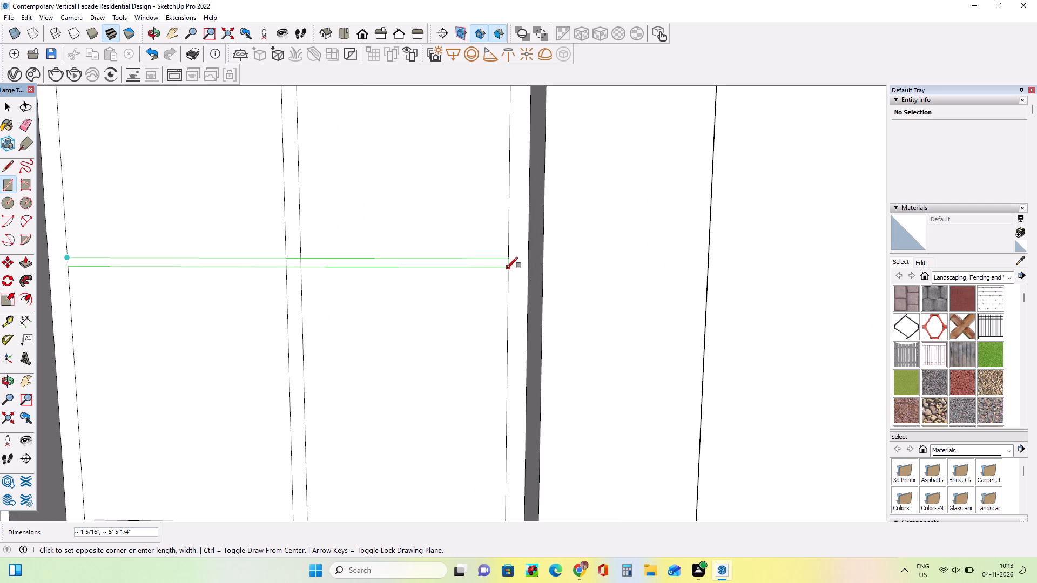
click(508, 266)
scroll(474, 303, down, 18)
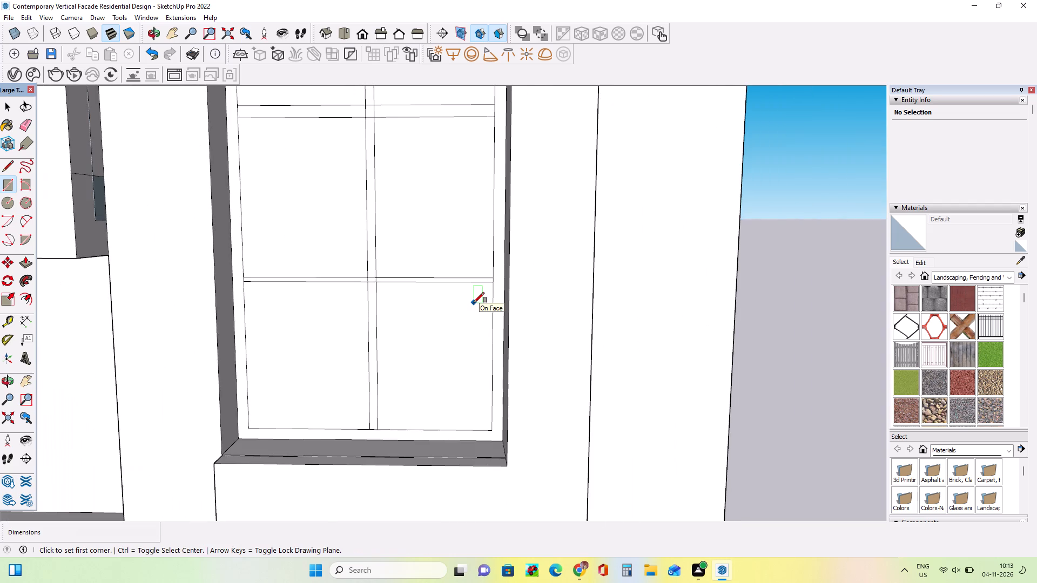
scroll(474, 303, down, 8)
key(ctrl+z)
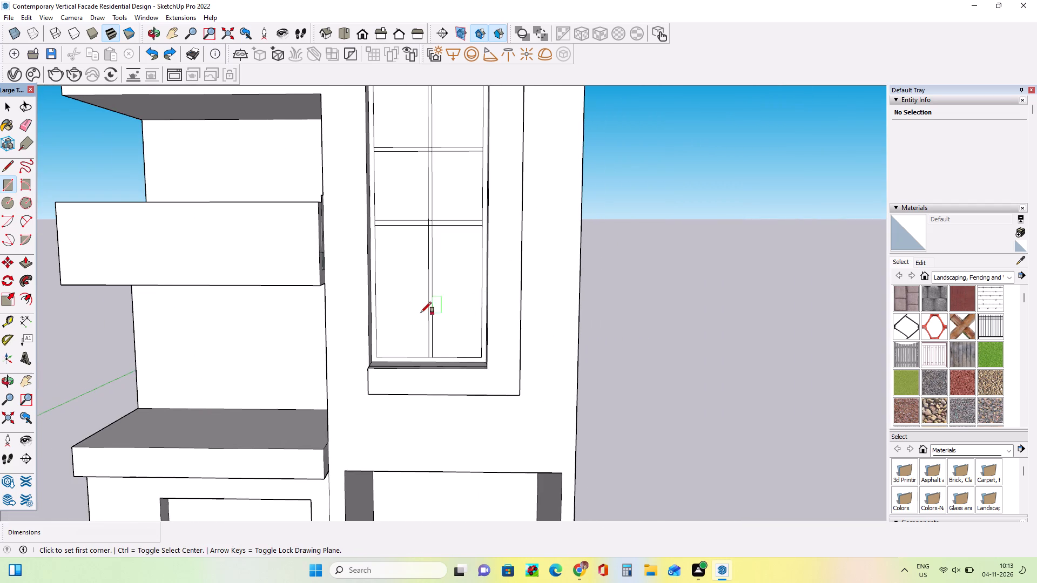
Draw the lowest horizontal bar rectangle, about 2 9/16" high and 5' 5 1/4" wide, between the bar above and the window's inner bottom edge.
scroll(421, 313, up, 4)
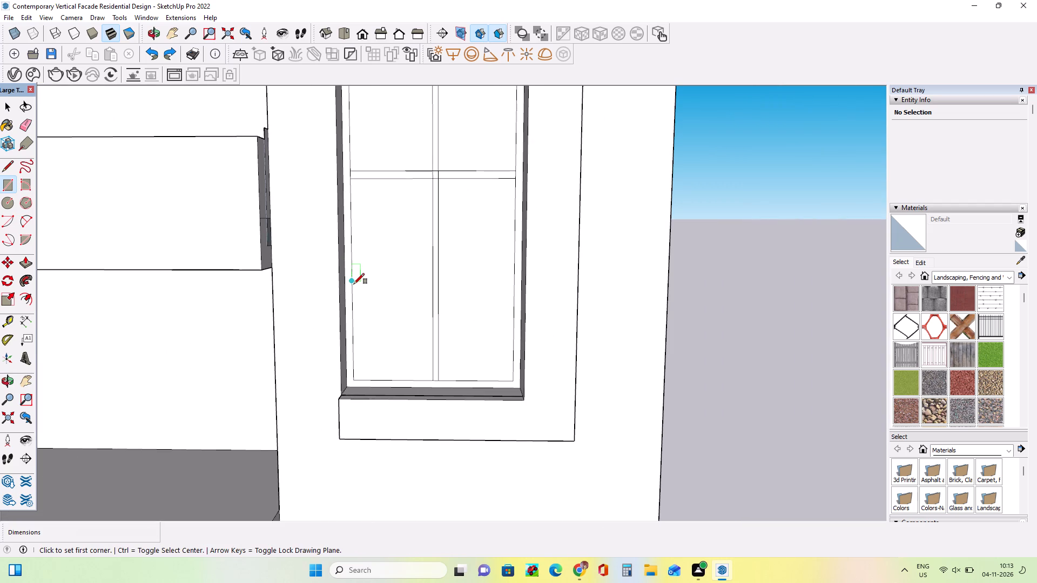
click(354, 281)
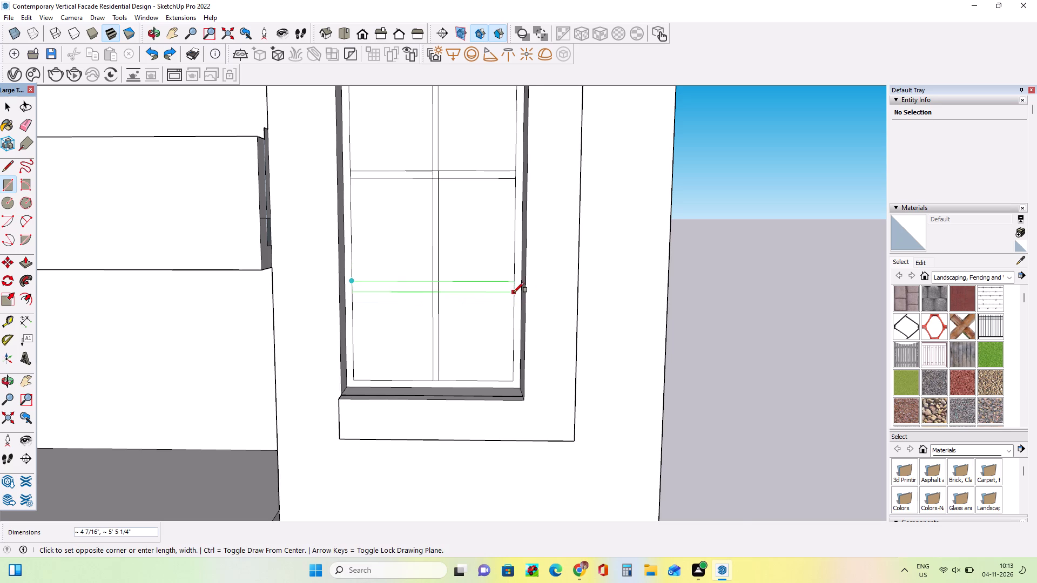
scroll(514, 293, up, 4)
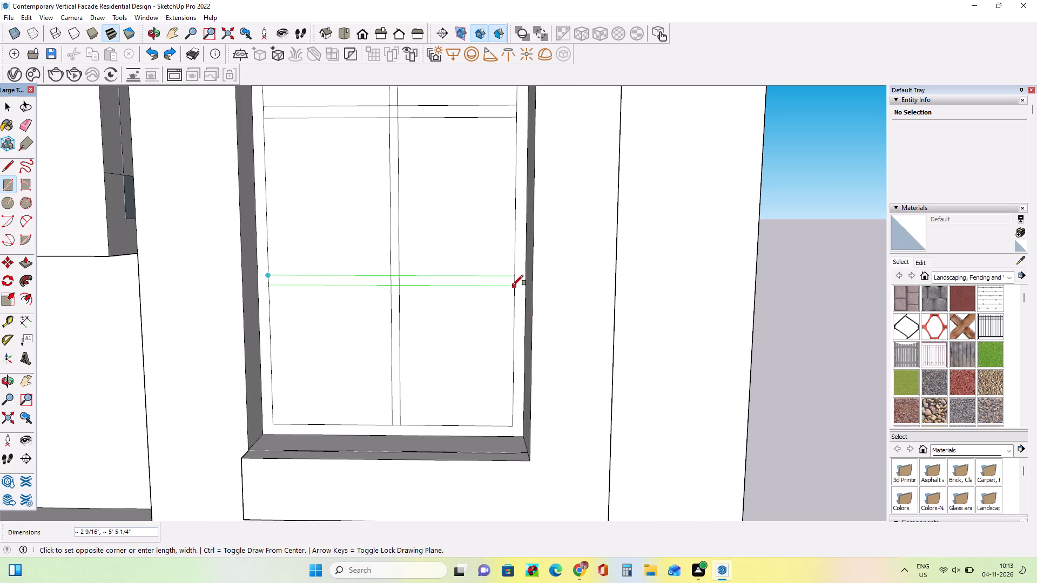
click(512, 287)
Compare the tall window's grid of glazing bars with the reference image.
scroll(447, 304, down, 8)
scroll(447, 303, up, 1)
scroll(449, 303, down, 3)
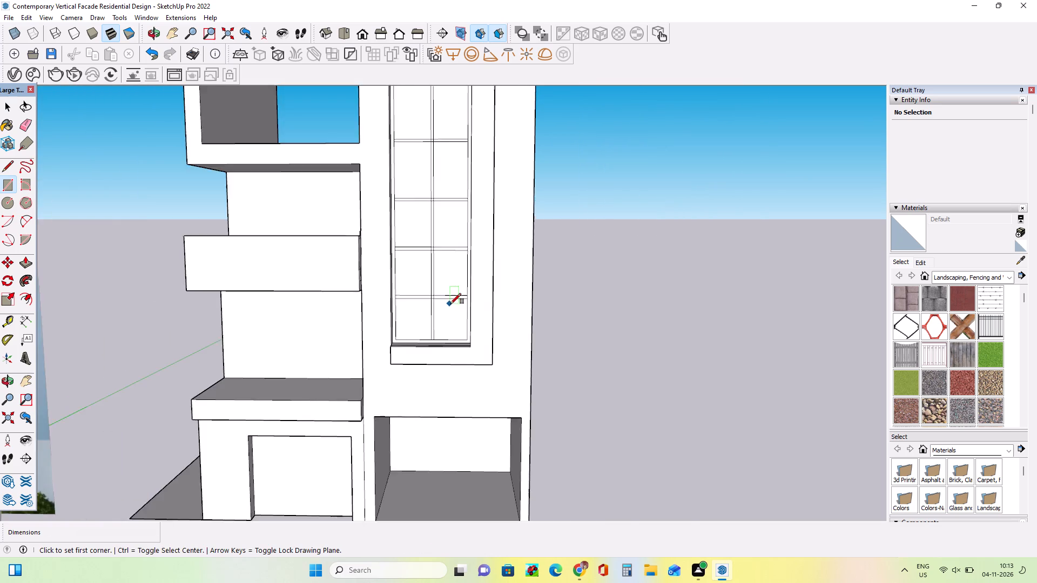
scroll(450, 304, down, 15)
middle_drag(448, 314, 446, 320)
scroll(448, 314, up, 1)
scroll(448, 314, down, 1)
scroll(448, 314, up, 2)
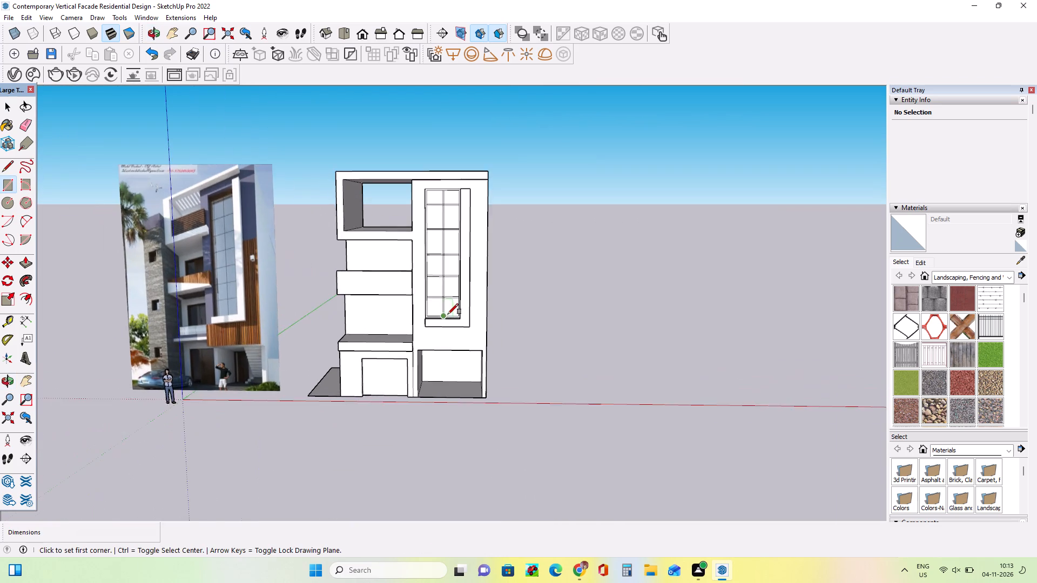
Paint all twelve panes of the tall window with Translucent Glass Gray from the Glass and Mirrors materials.
scroll(448, 314, up, 6)
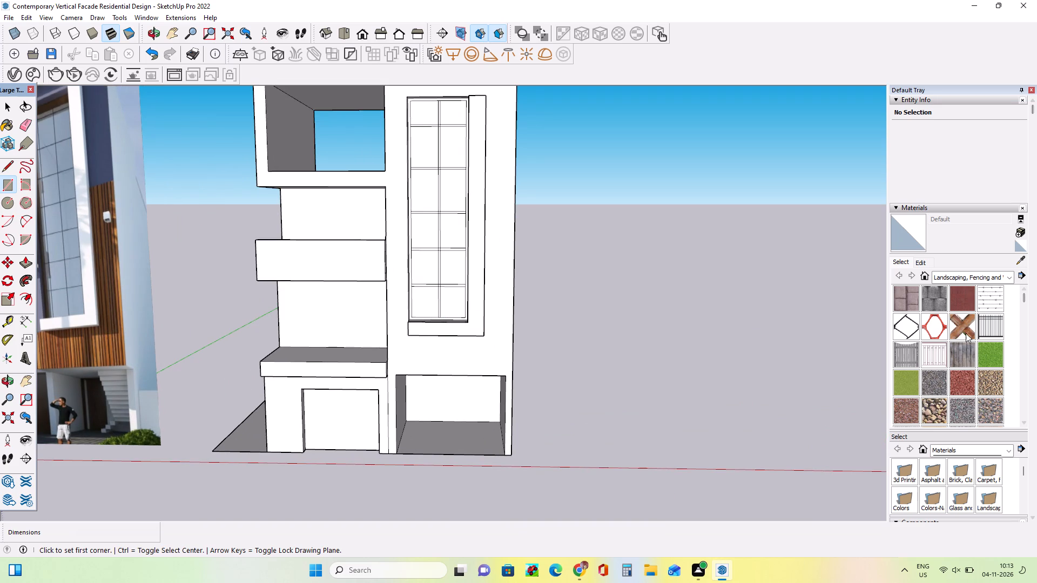
click(995, 279)
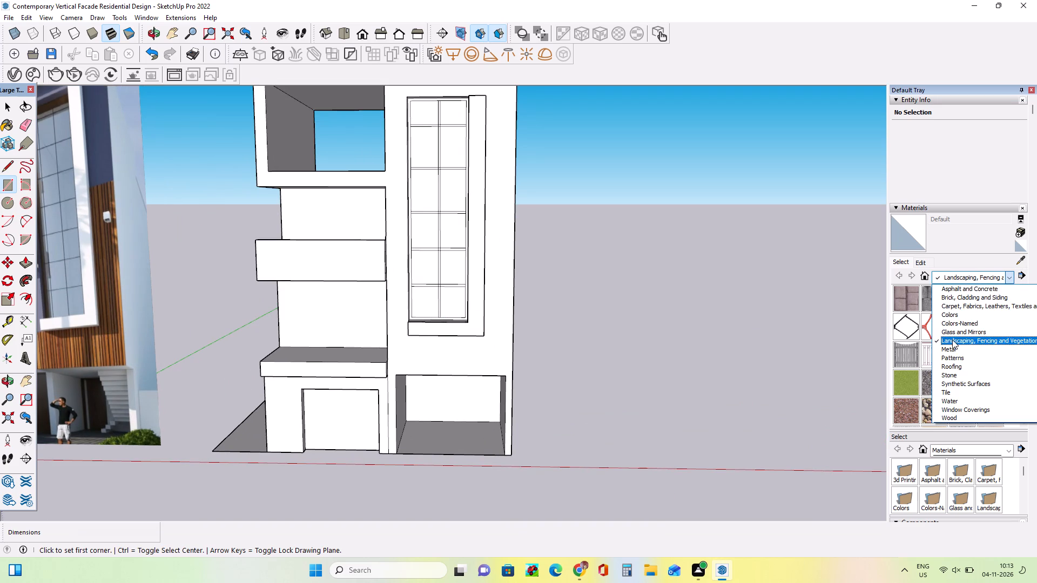
click(958, 333)
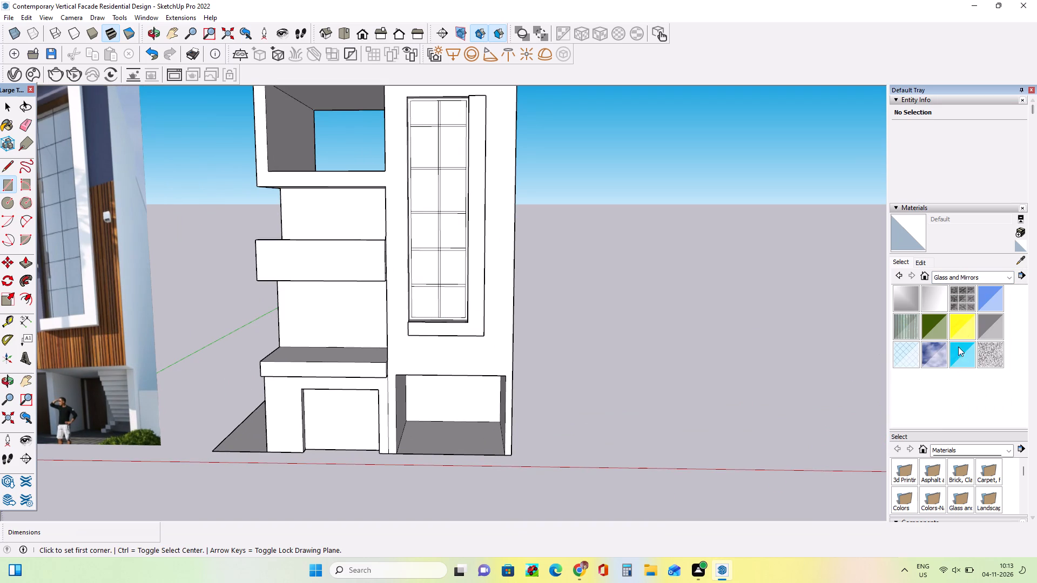
click(985, 324)
click(431, 116)
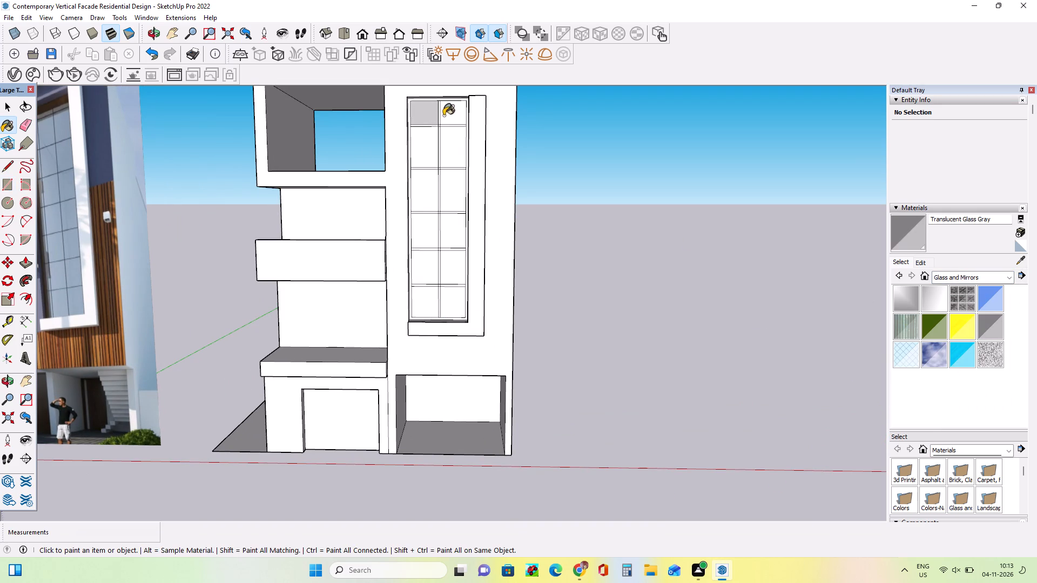
click(443, 116)
click(441, 149)
click(428, 157)
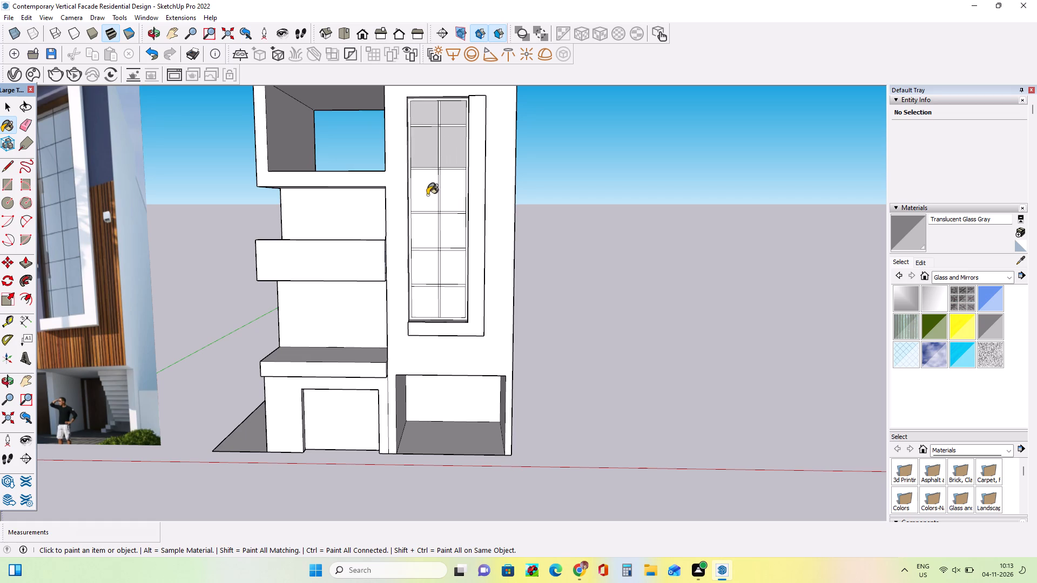
click(427, 195)
click(455, 196)
click(453, 235)
click(429, 236)
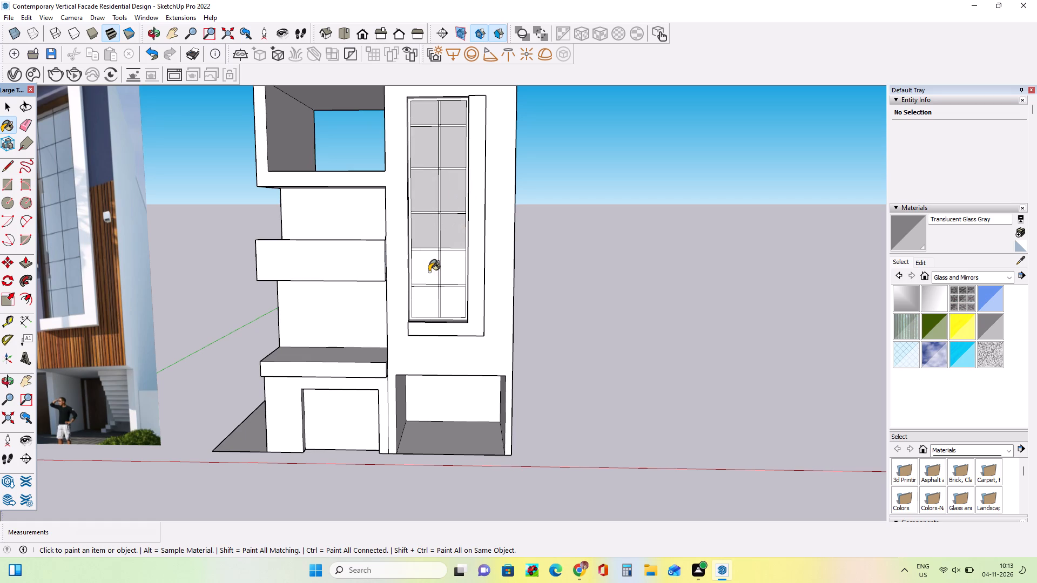
click(429, 272)
click(454, 272)
click(451, 312)
click(427, 306)
Paint the window's outer frame band, topmost horizontal bar and upper mullion segments with Asphalt New from the Asphalt and Concrete materials.
middle_drag(442, 317, 457, 331)
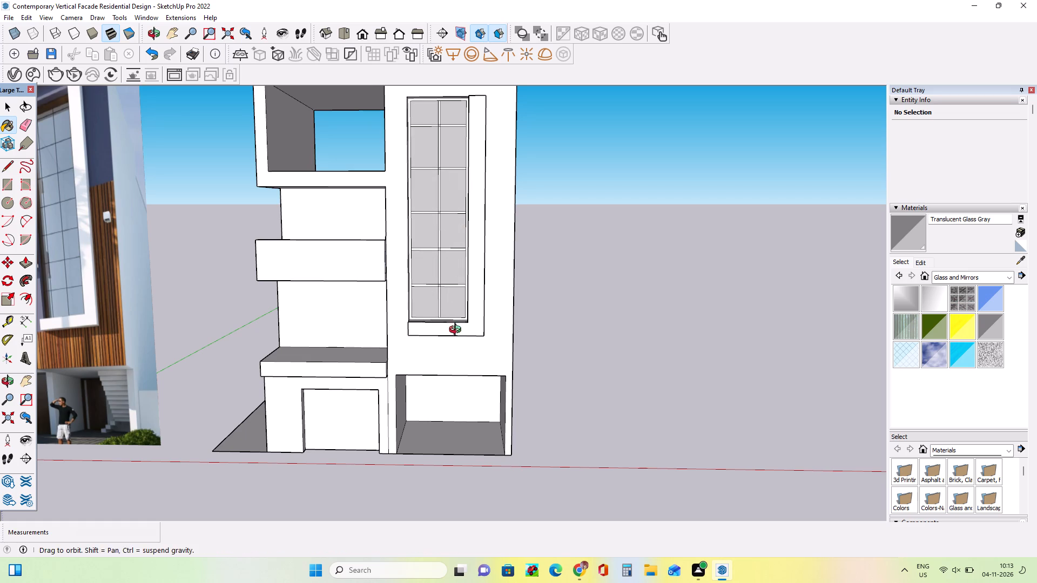
middle_drag(457, 331, 463, 338)
scroll(408, 314, down, 5)
scroll(448, 144, up, 5)
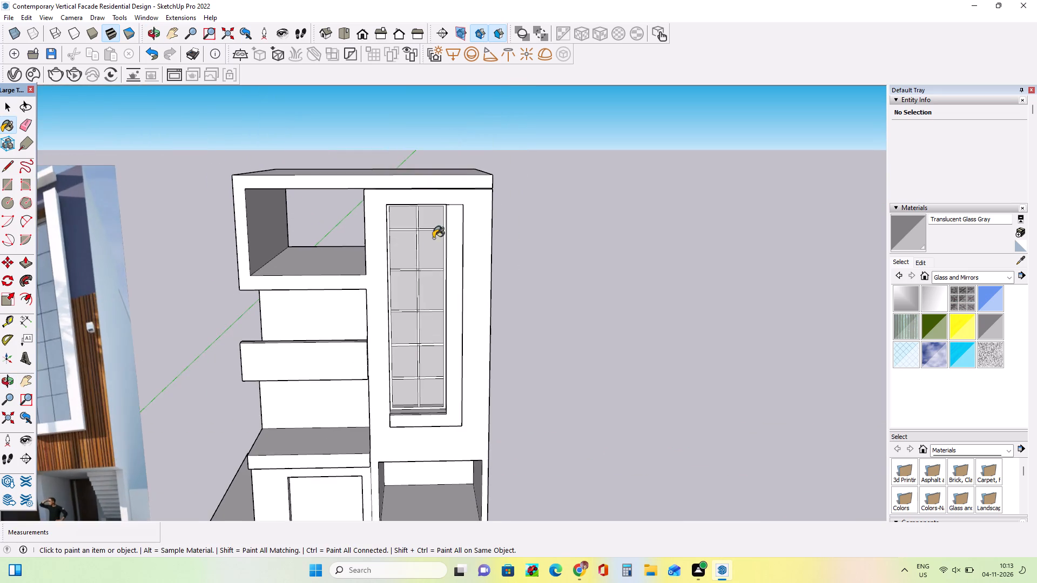
scroll(428, 249, up, 1)
scroll(428, 249, down, 1)
scroll(428, 249, up, 2)
middle_drag(400, 313, 403, 261)
scroll(419, 306, up, 4)
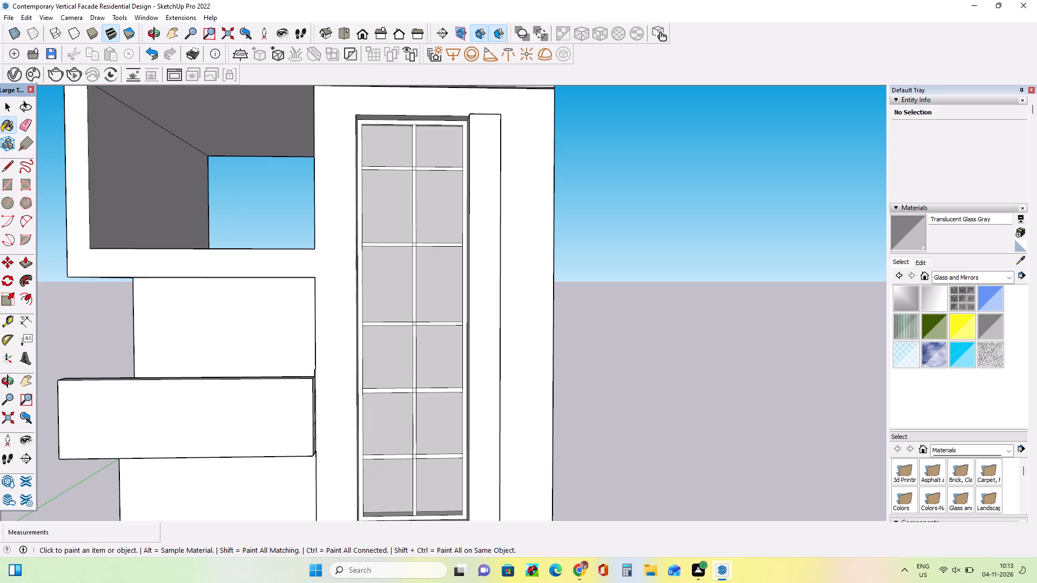
click(961, 275)
scroll(951, 309, up, 3)
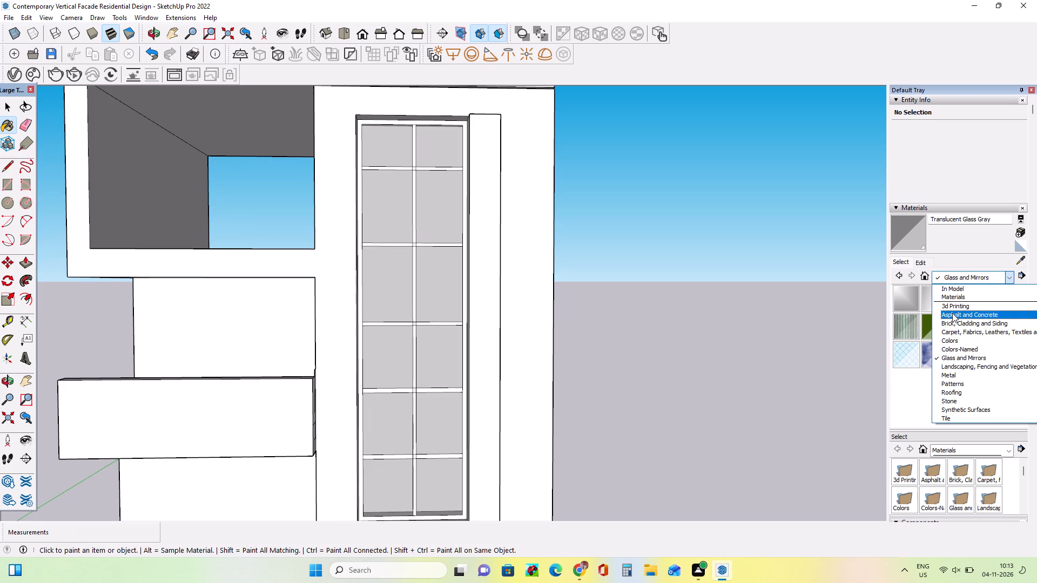
click(952, 313)
click(910, 299)
scroll(408, 130, up, 2)
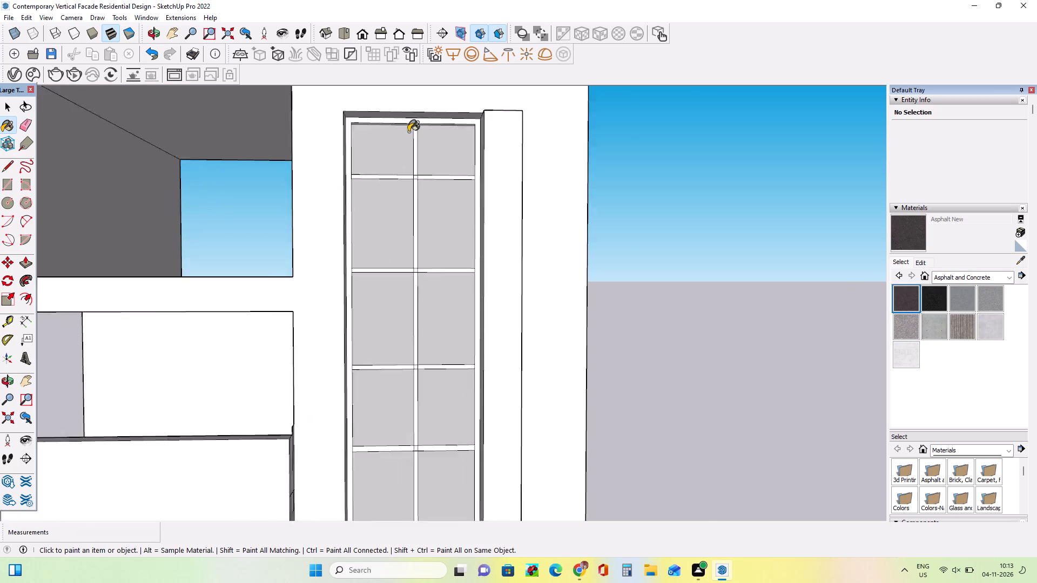
scroll(408, 132, up, 6)
click(422, 193)
click(427, 204)
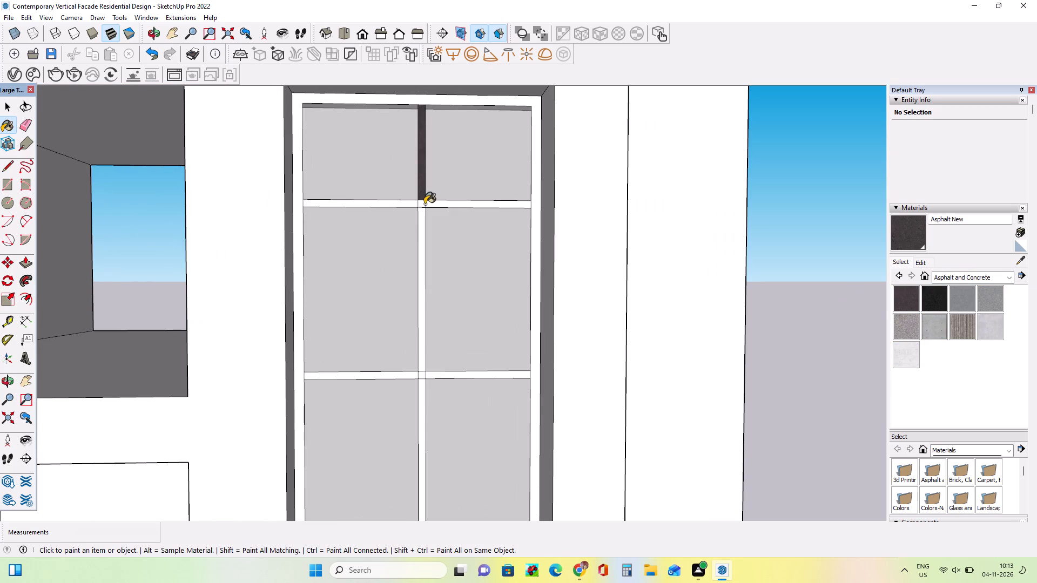
click(420, 204)
click(412, 202)
click(418, 215)
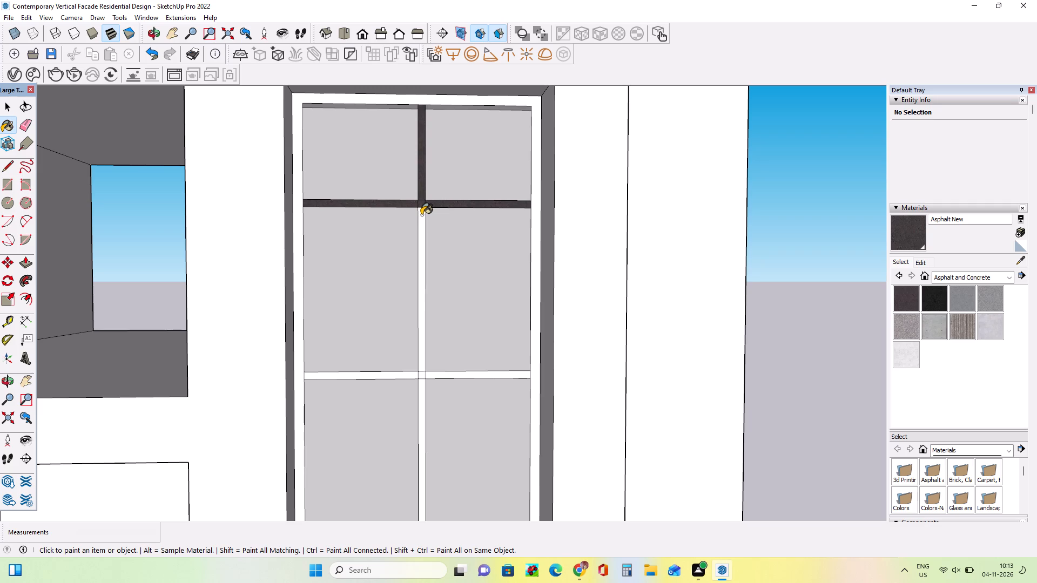
click(421, 215)
click(534, 103)
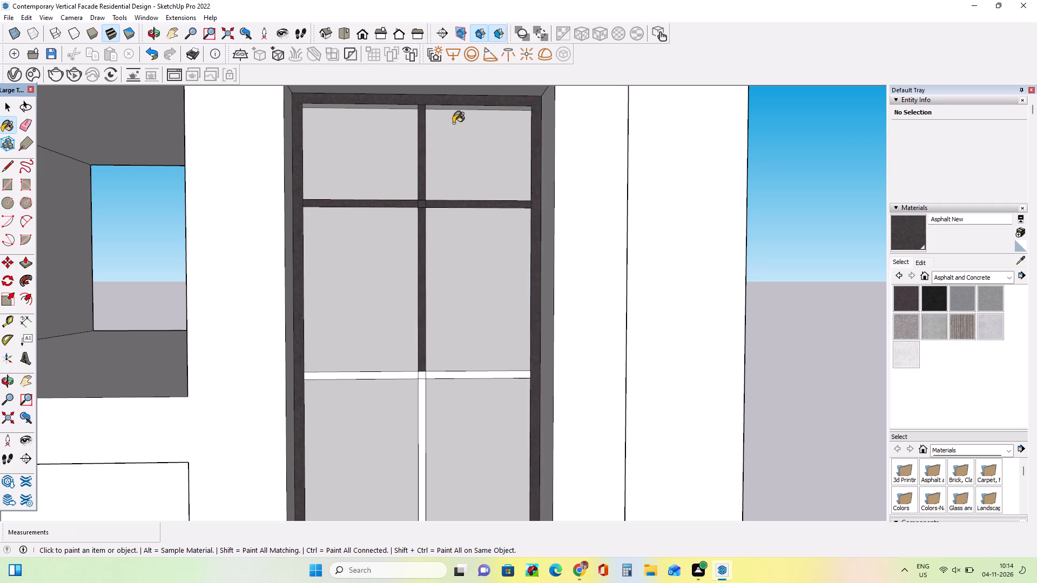
Paint the tall window's second and third horizontal bars from the top, with their adjoining mullion segments, in Asphalt New.
scroll(453, 123, down, 9)
scroll(422, 293, up, 10)
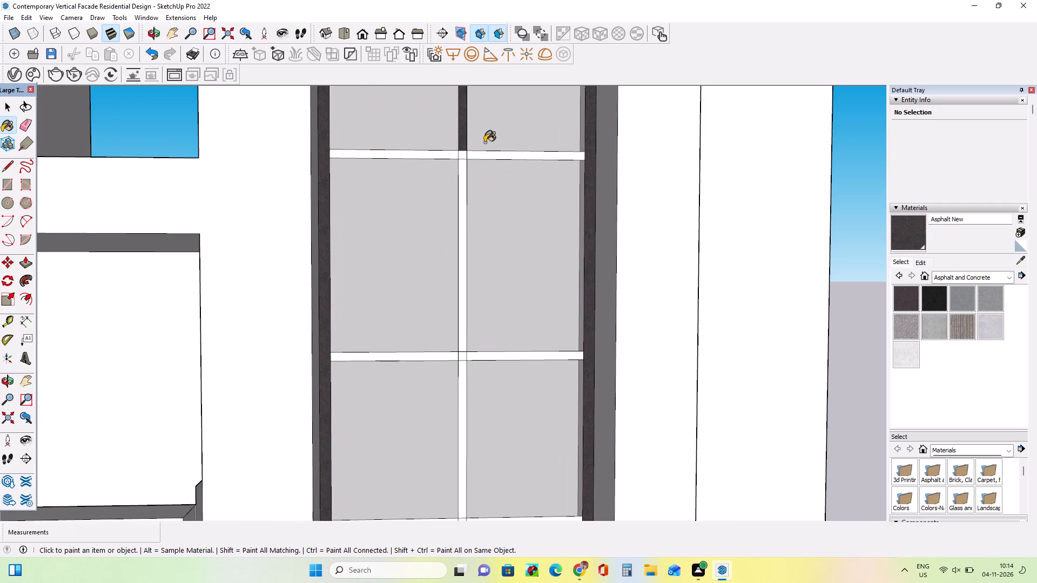
click(484, 143)
click(464, 155)
double_click(462, 141)
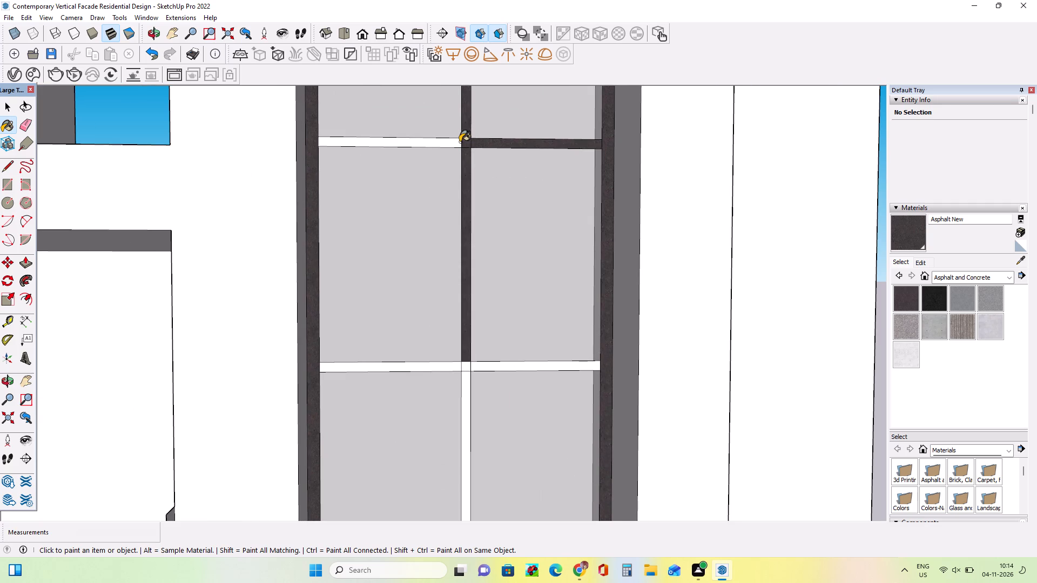
click(453, 141)
scroll(452, 133, down, 8)
scroll(452, 245, up, 5)
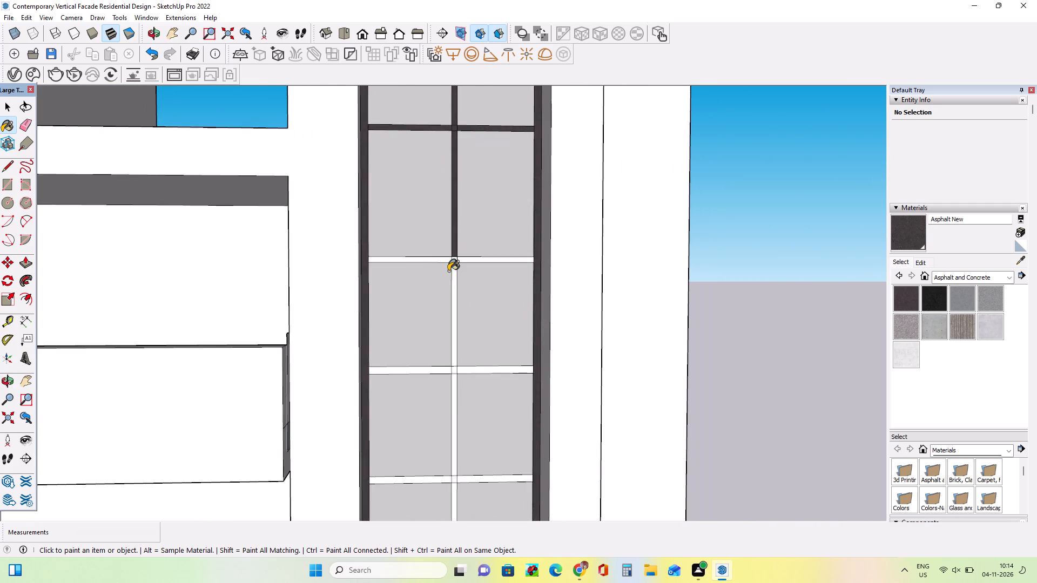
scroll(448, 271, up, 9)
click(470, 245)
click(504, 249)
click(469, 275)
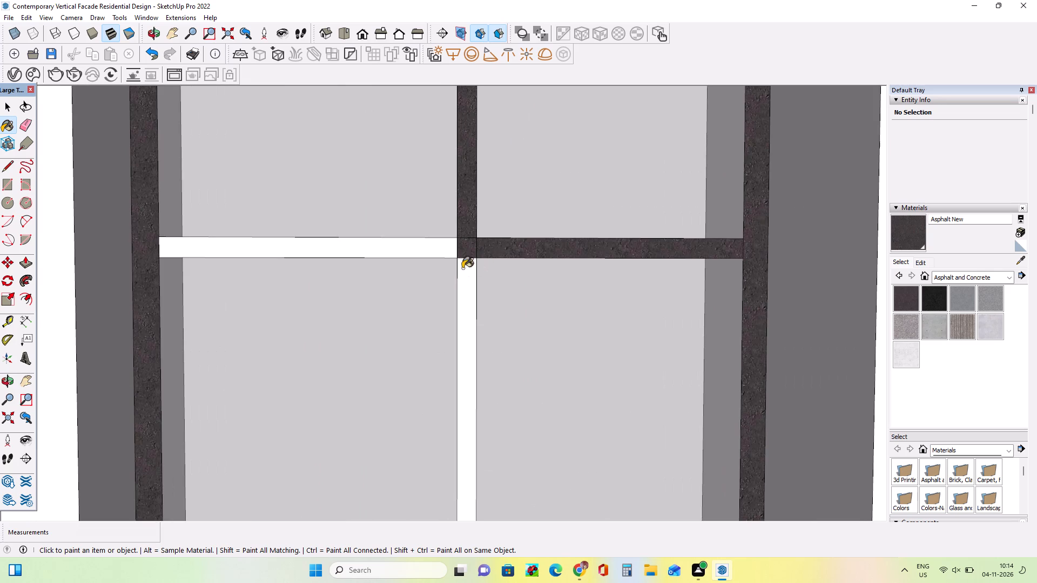
click(433, 247)
Paint the tall window's fourth and fifth horizontal bars from the top, with the remaining mullion segments, in Asphalt New.
scroll(461, 200, down, 13)
scroll(469, 380, up, 2)
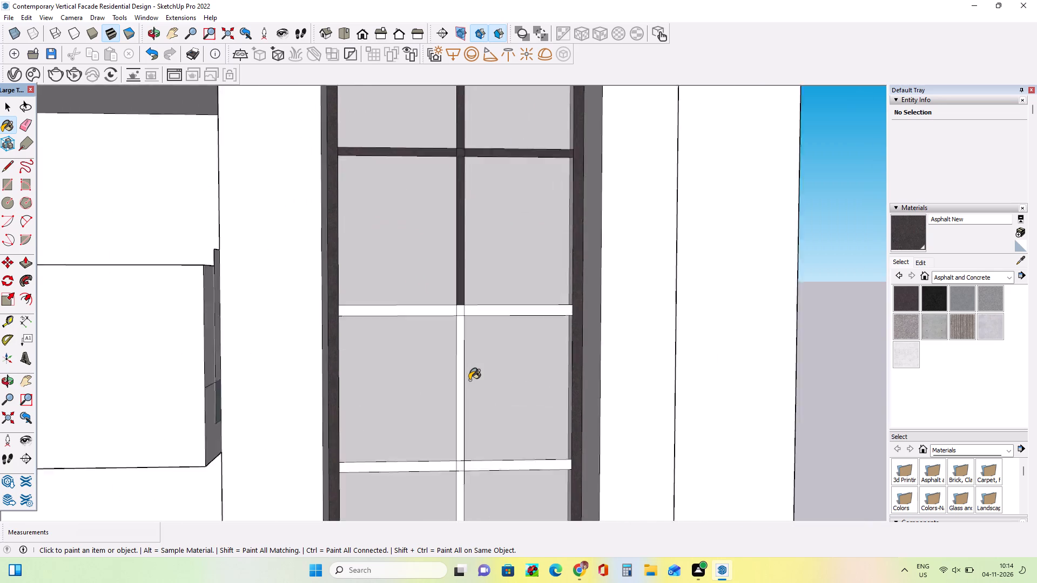
scroll(469, 380, up, 8)
click(486, 236)
click(452, 238)
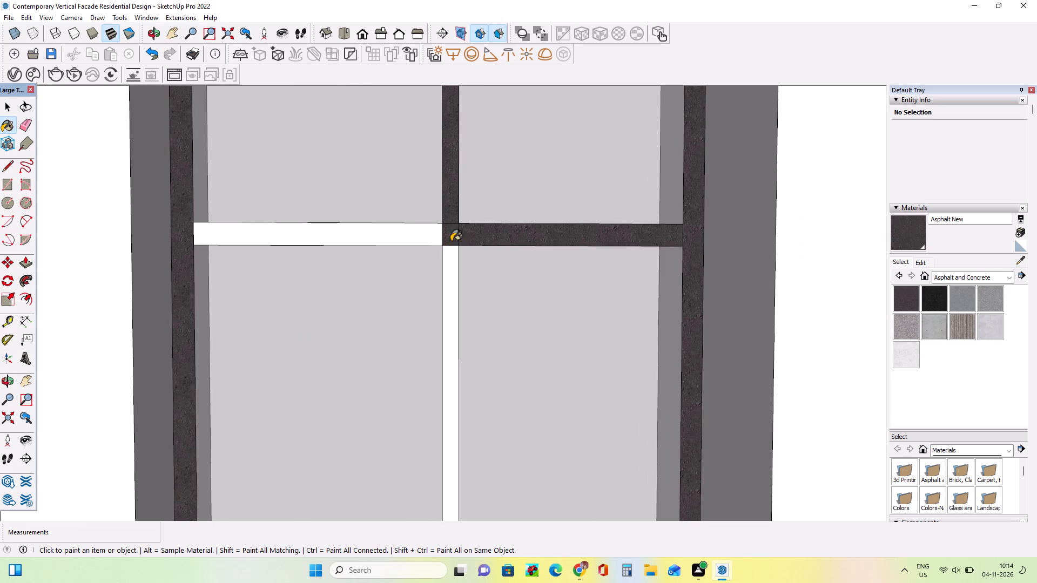
click(446, 264)
click(423, 234)
scroll(464, 199, down, 13)
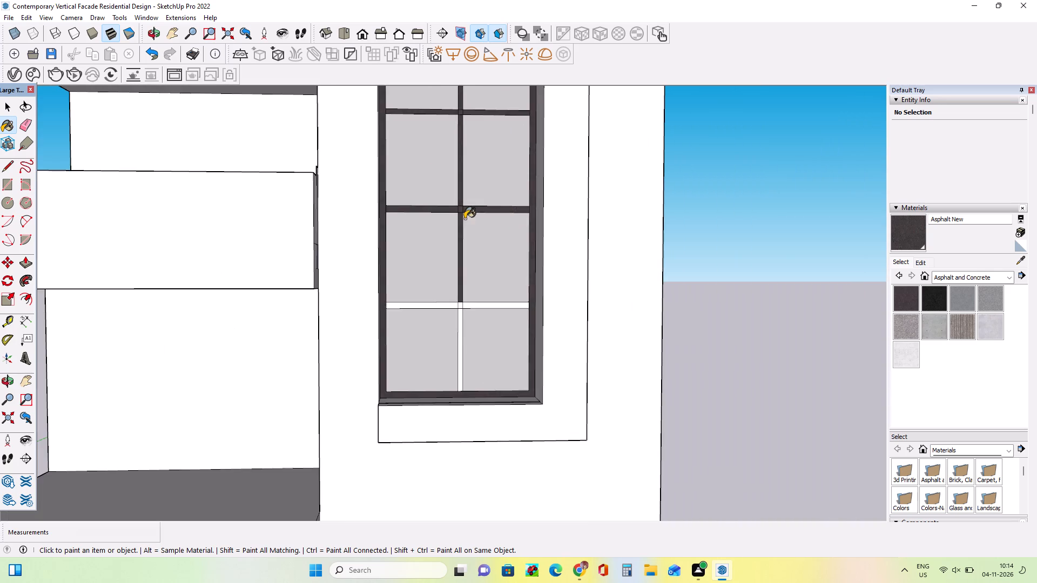
scroll(461, 349, up, 11)
click(481, 215)
click(459, 230)
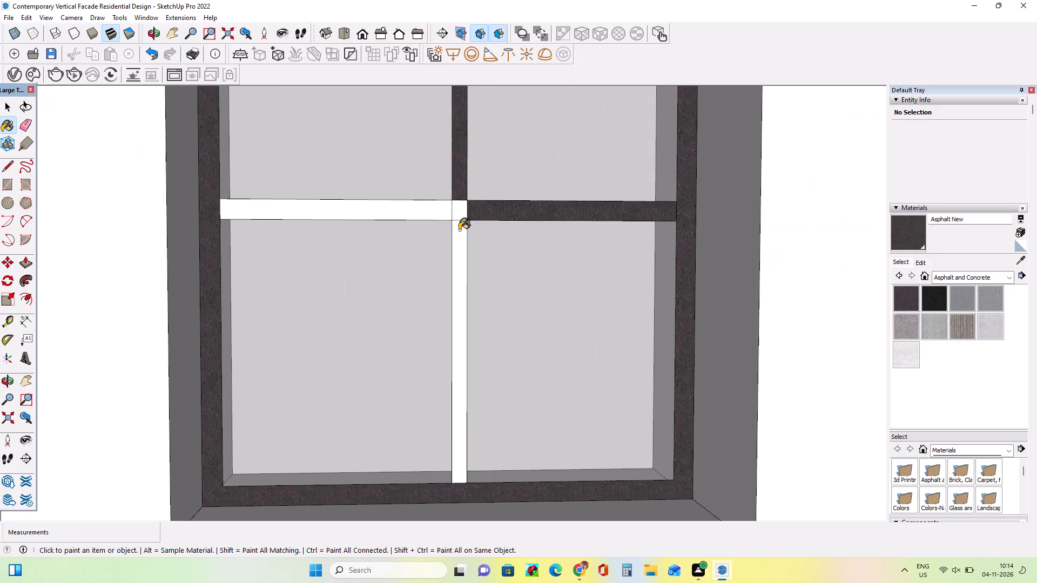
click(460, 207)
click(427, 210)
scroll(433, 237, down, 3)
scroll(450, 290, down, 4)
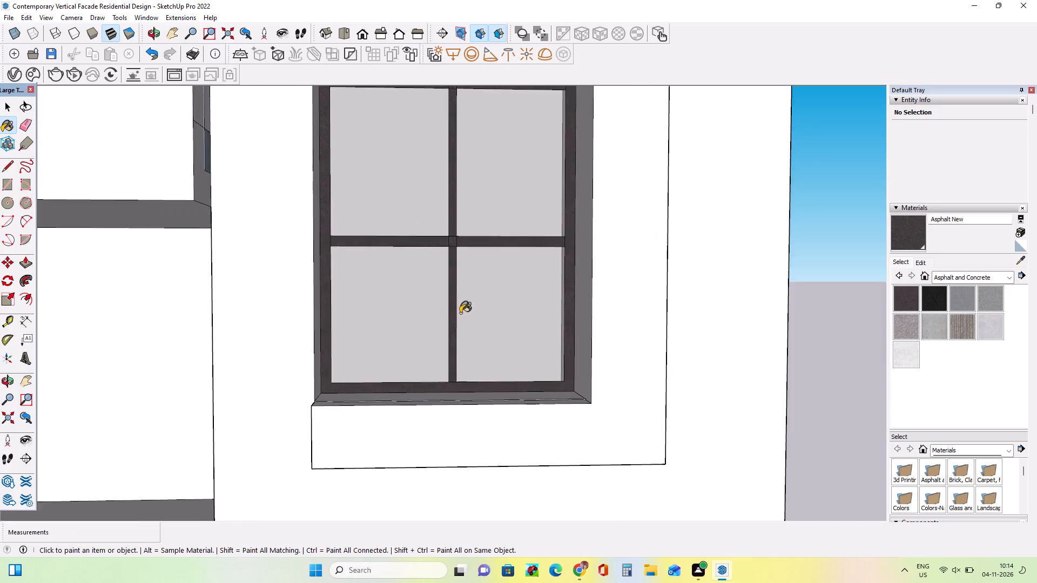
Examine the painted tall window and the overall facade from several angles against the reference image.
scroll(460, 313, down, 16)
middle_drag(504, 247, 570, 333)
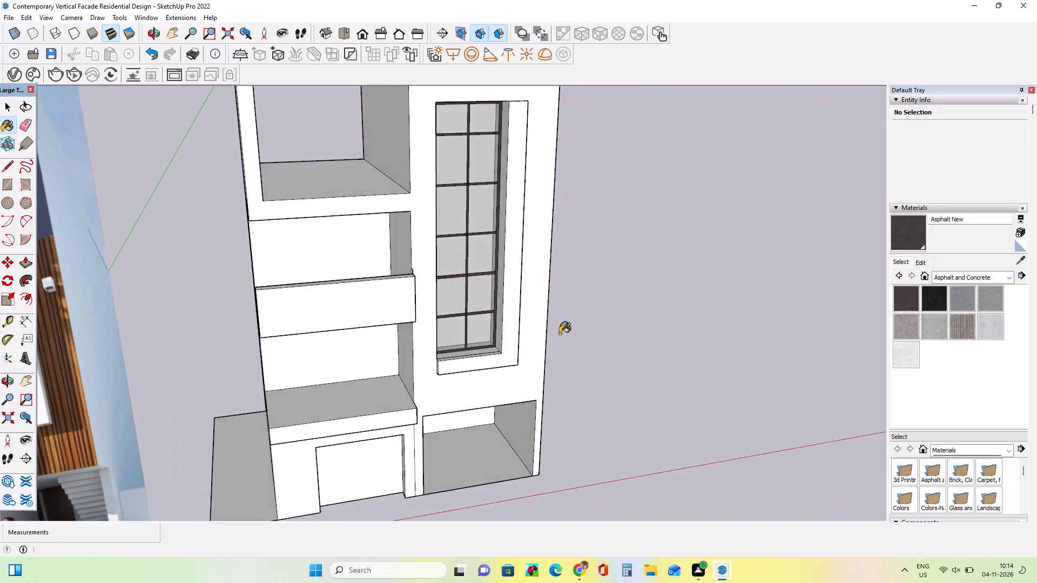
middle_drag(472, 327, 570, 329)
scroll(518, 337, down, 5)
middle_drag(573, 307, 477, 200)
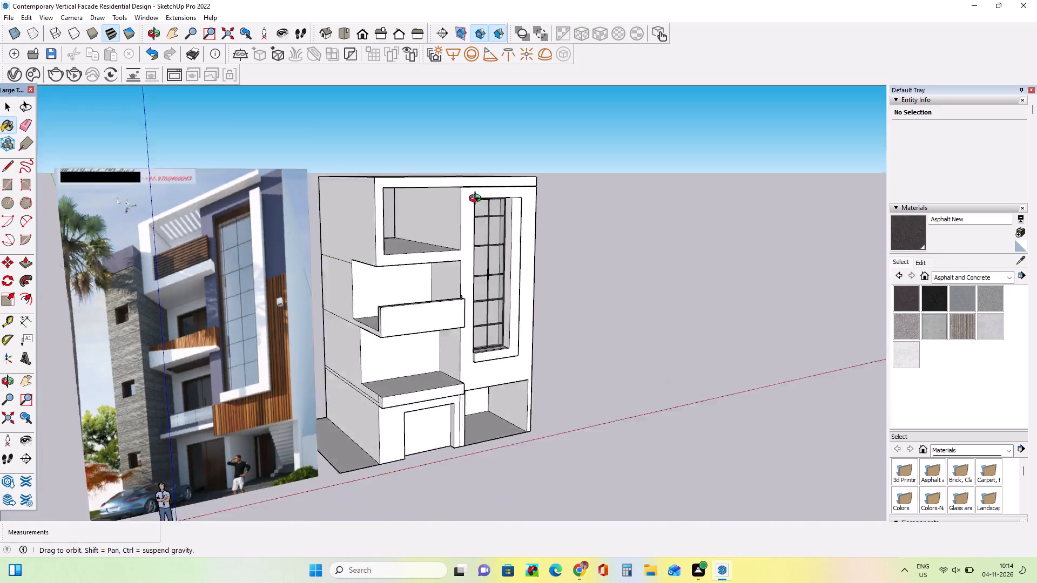
middle_drag(477, 200, 427, 162)
scroll(451, 372, up, 4)
scroll(399, 328, down, 3)
middle_drag(568, 363, 524, 421)
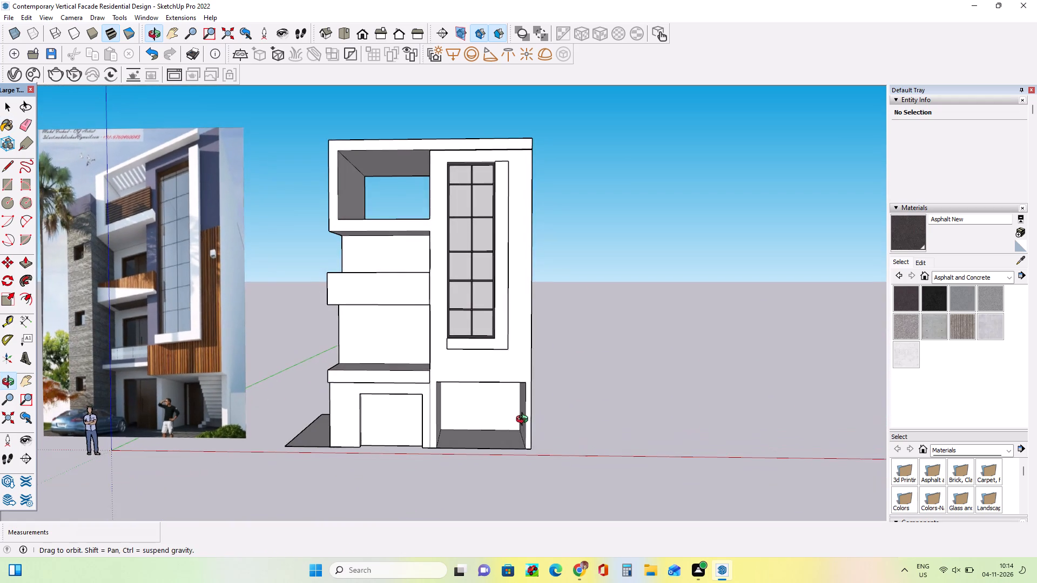
middle_drag(524, 421, 507, 433)
middle_drag(504, 252, 510, 290)
scroll(476, 243, up, 1)
middle_drag(507, 284, 504, 247)
middle_drag(523, 300, 518, 302)
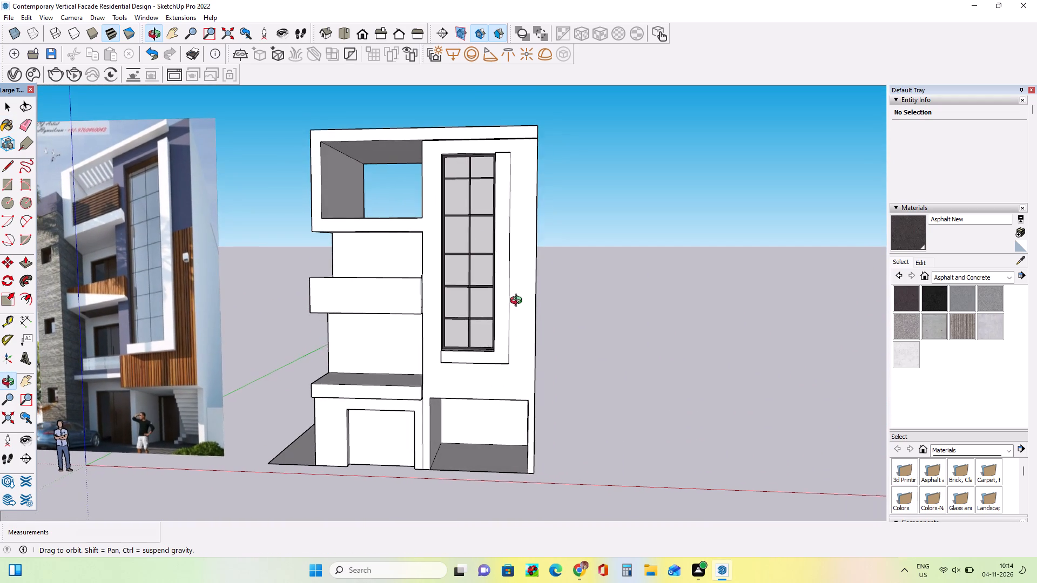
middle_drag(518, 302, 485, 310)
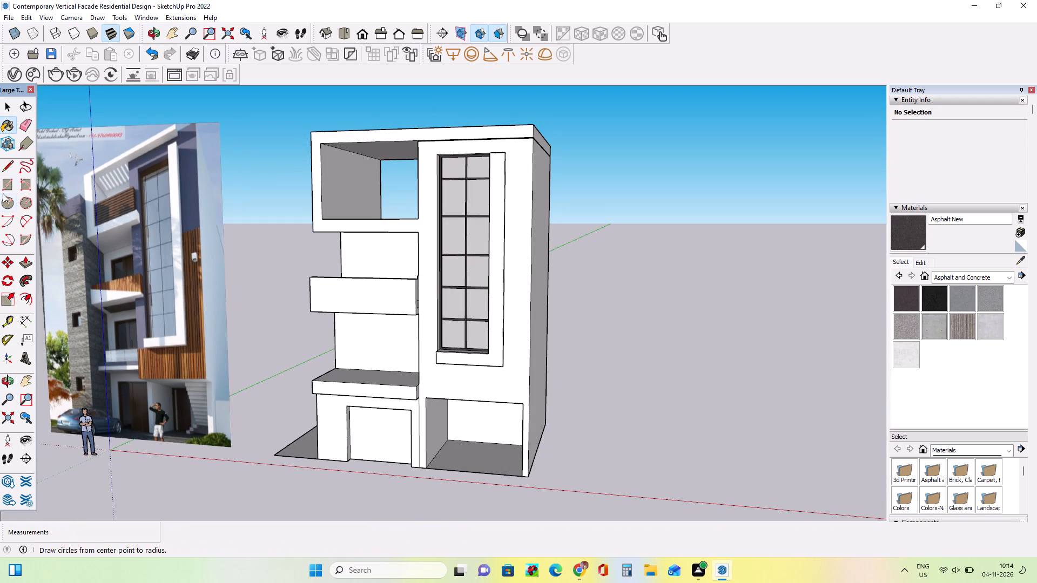
Draw a horizontal line from the middle of the tall window surround's outer edge to the building's front corner edge.
click(5, 187)
middle_drag(526, 261, 524, 268)
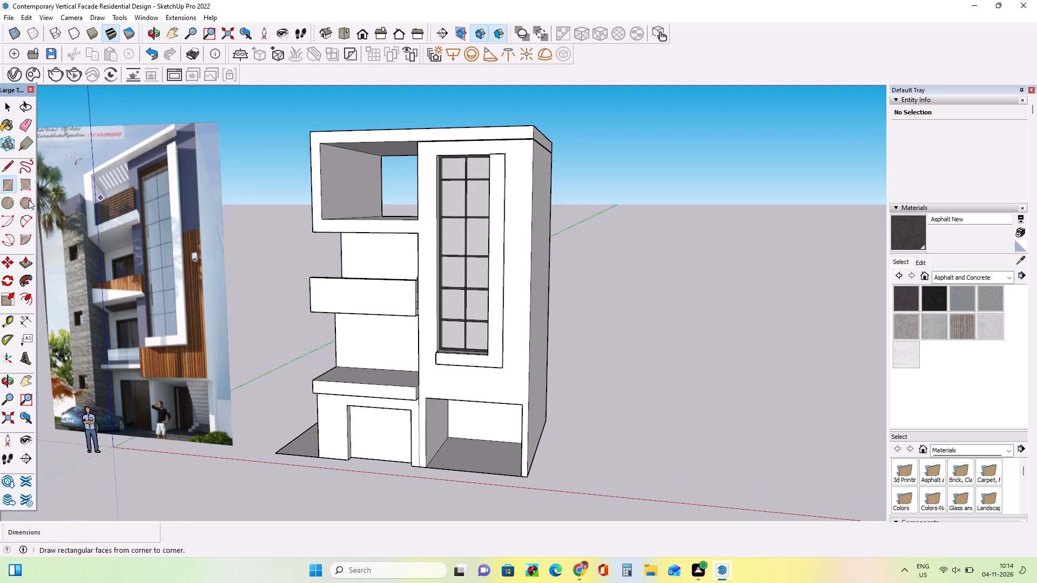
click(3, 160)
middle_drag(496, 271, 544, 261)
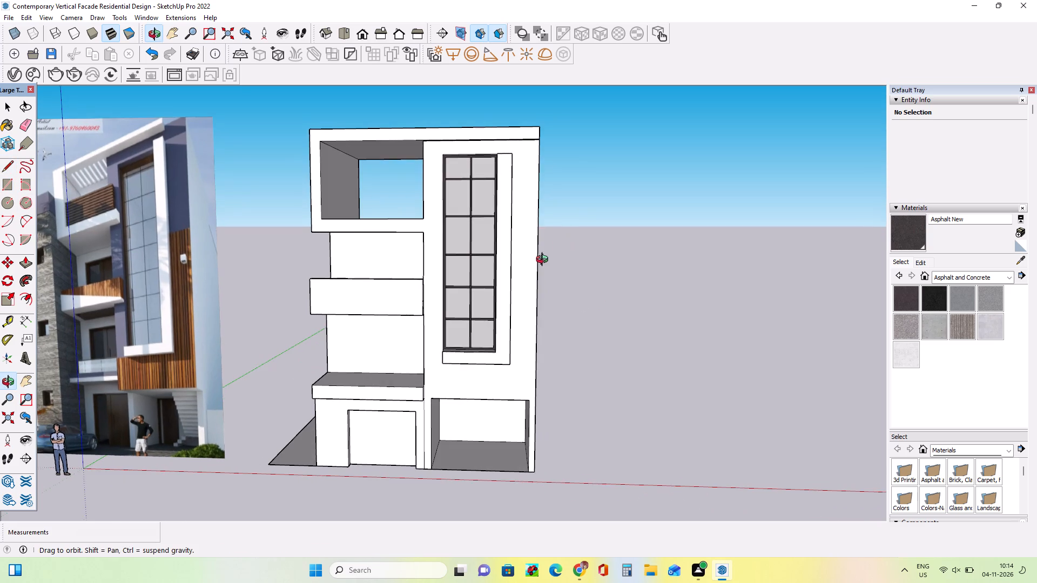
middle_drag(544, 261, 544, 261)
middle_drag(518, 252, 345, 268)
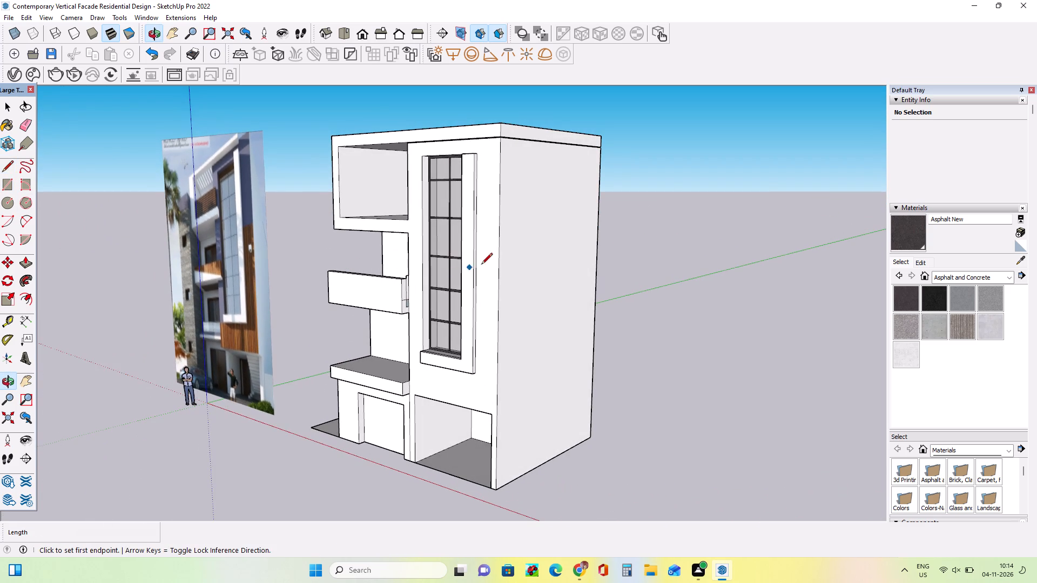
scroll(482, 253, up, 1)
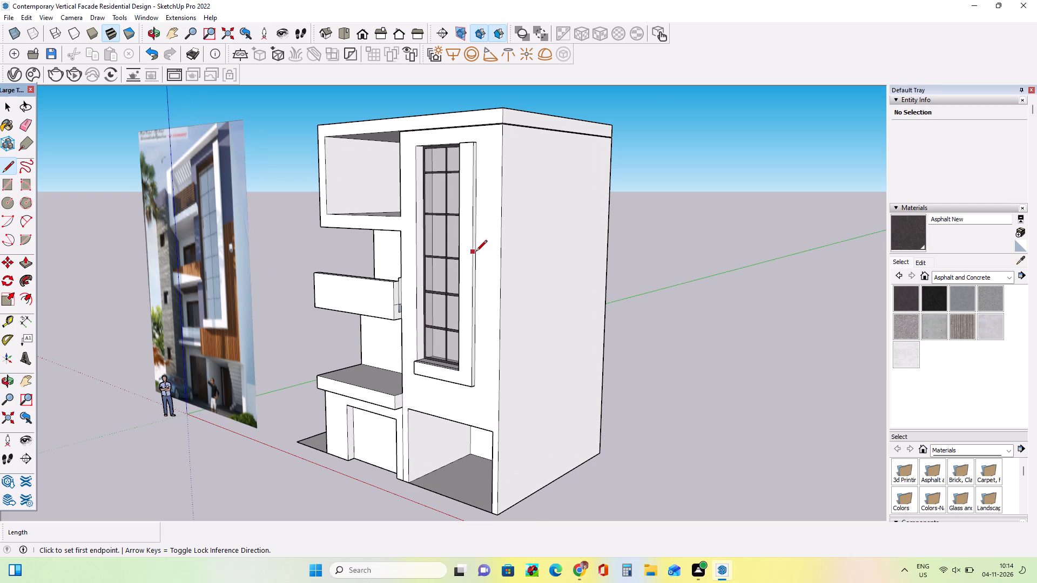
click(476, 251)
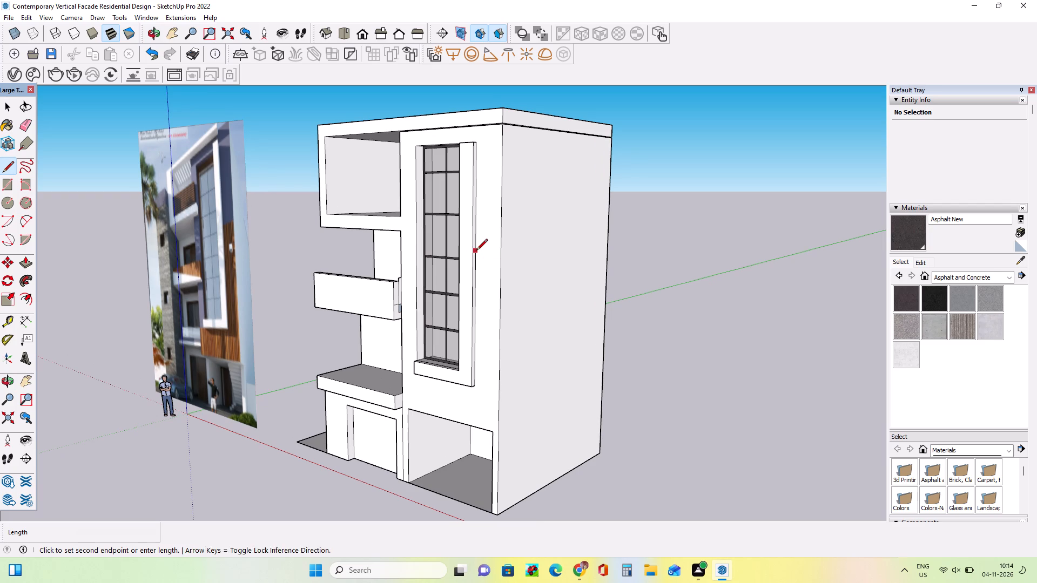
click(503, 255)
Compare the facade's tall window side and balconies with the reference image.
middle_drag(495, 301, 668, 250)
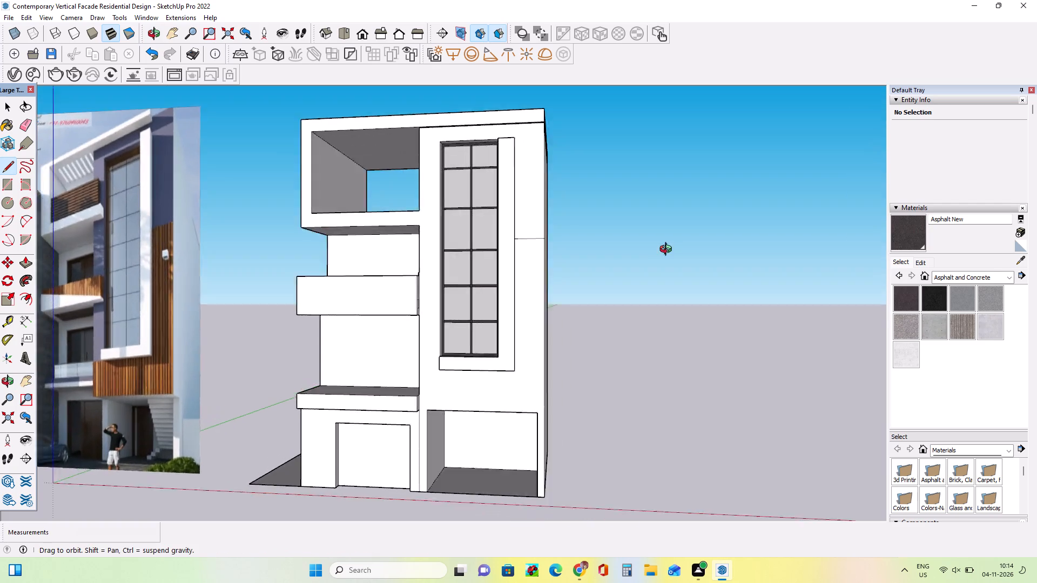
middle_drag(668, 250, 693, 277)
scroll(693, 277, down, 3)
middle_drag(625, 290, 625, 307)
scroll(352, 327, up, 2)
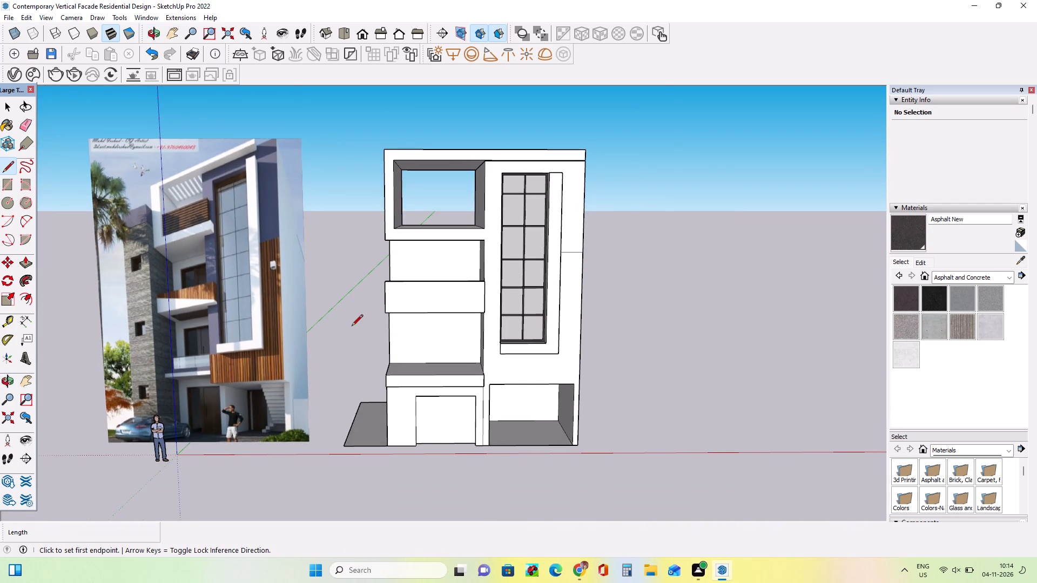
scroll(352, 327, up, 1)
middle_drag(367, 326, 380, 299)
scroll(454, 296, up, 2)
scroll(454, 296, down, 4)
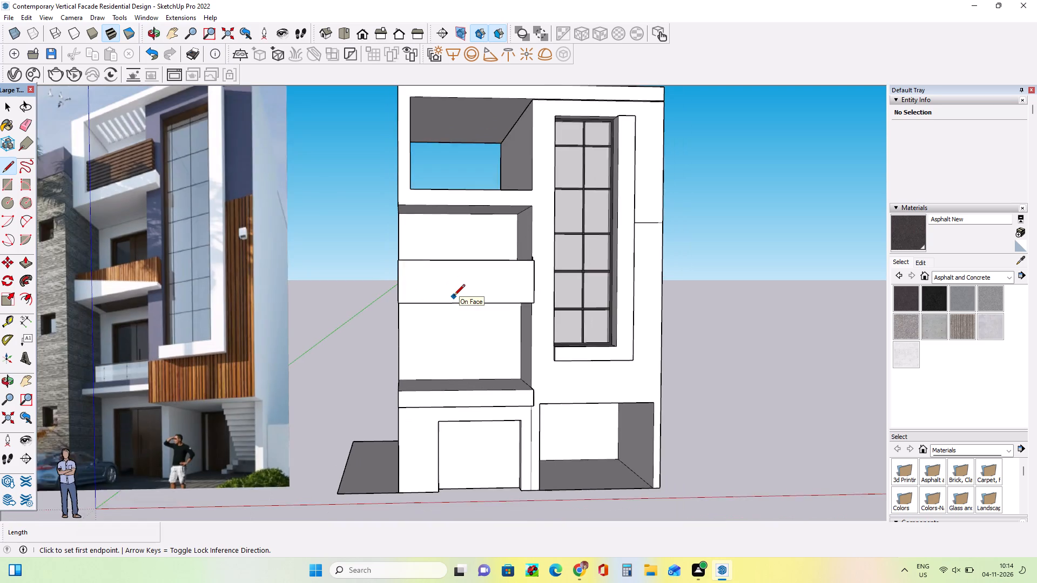
Erase the side face's edge and the leftover short edge between the middle balcony's parapet and the tall window wall.
middle_drag(567, 312, 394, 339)
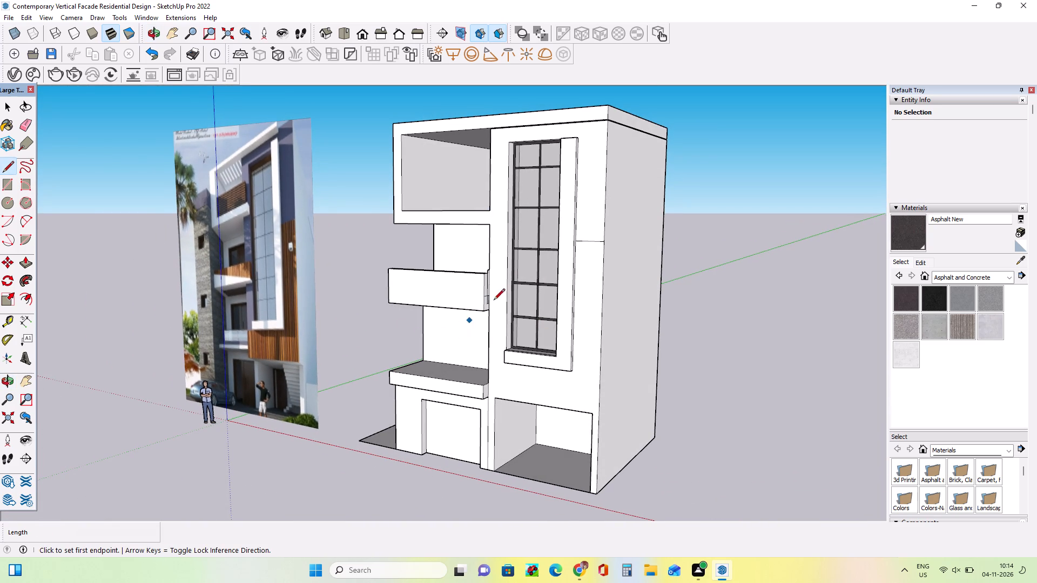
middle_drag(494, 301, 448, 322)
scroll(481, 307, up, 9)
middle_drag(481, 316, 510, 365)
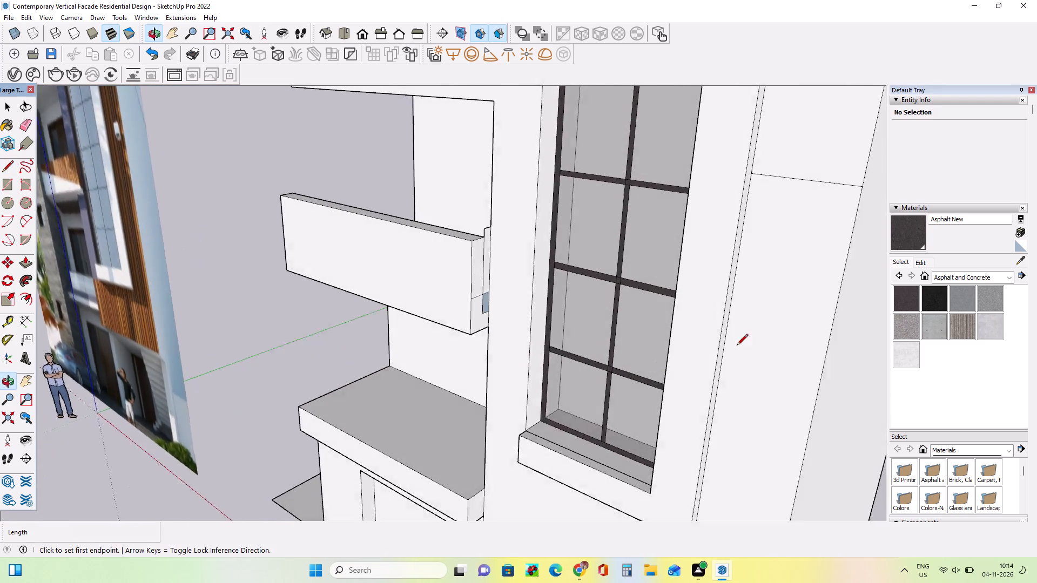
click(26, 117)
scroll(450, 232, up, 4)
click(518, 233)
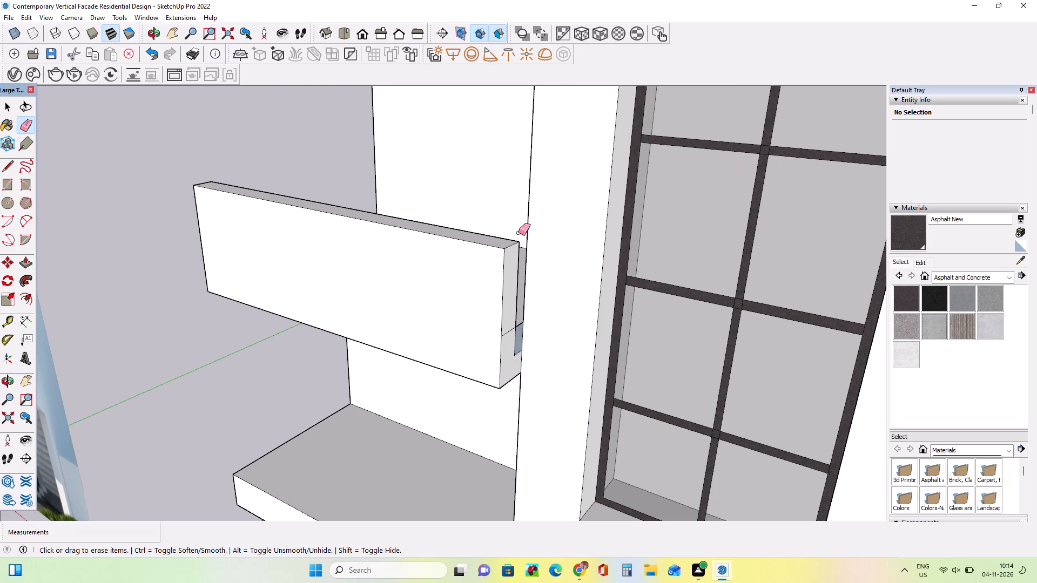
middle_drag(529, 282, 446, 290)
scroll(495, 240, up, 4)
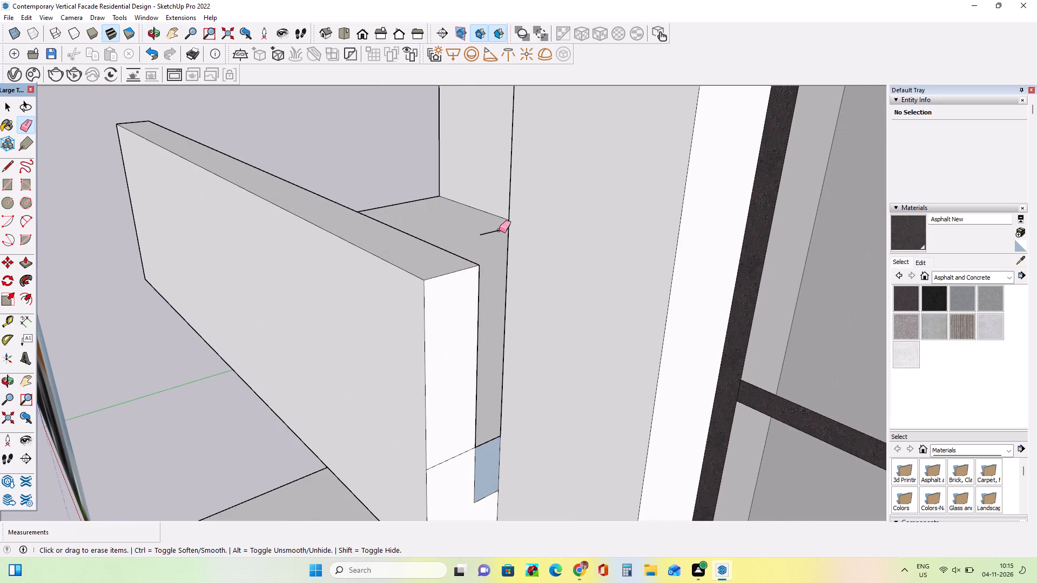
click(499, 230)
middle_drag(482, 252, 500, 206)
Erase the edge of the bluish leftover face in the gap between the middle balcony's parapet and the wall.
scroll(477, 259, down, 4)
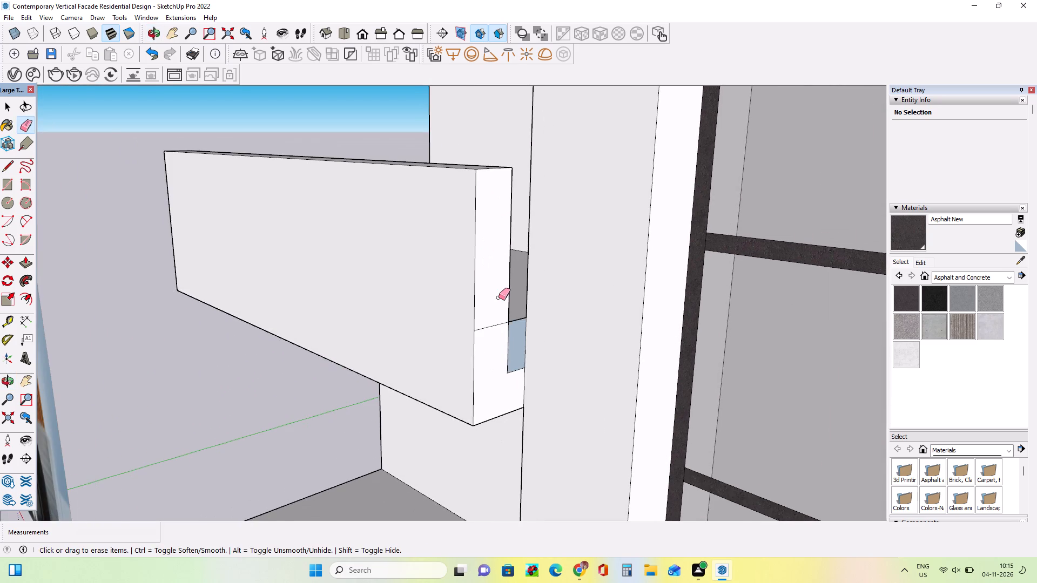
scroll(499, 297, down, 4)
middle_drag(549, 320, 581, 330)
scroll(581, 330, down, 7)
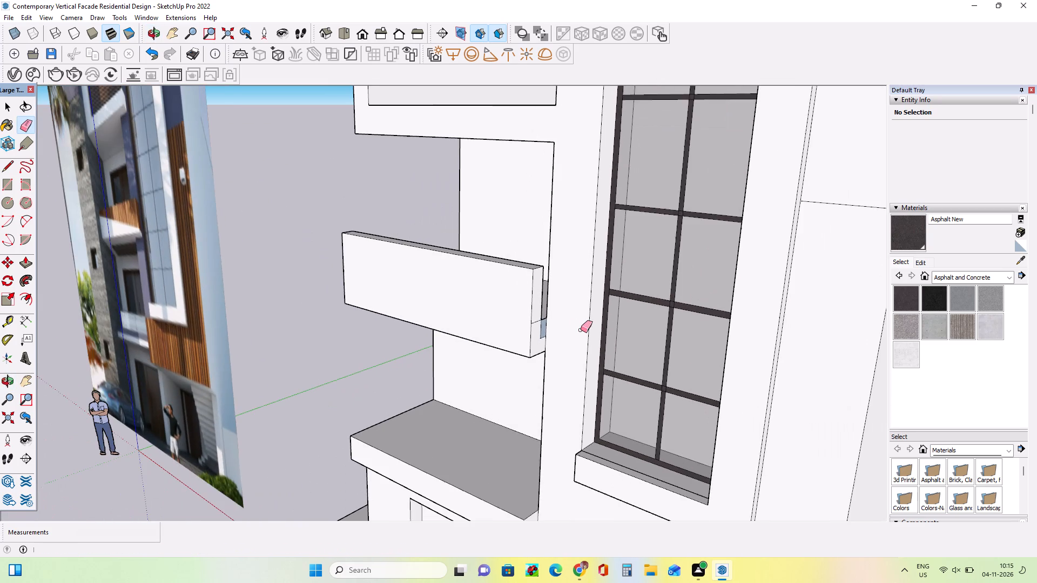
middle_drag(580, 329, 571, 330)
scroll(547, 331, up, 3)
middle_drag(543, 332, 421, 334)
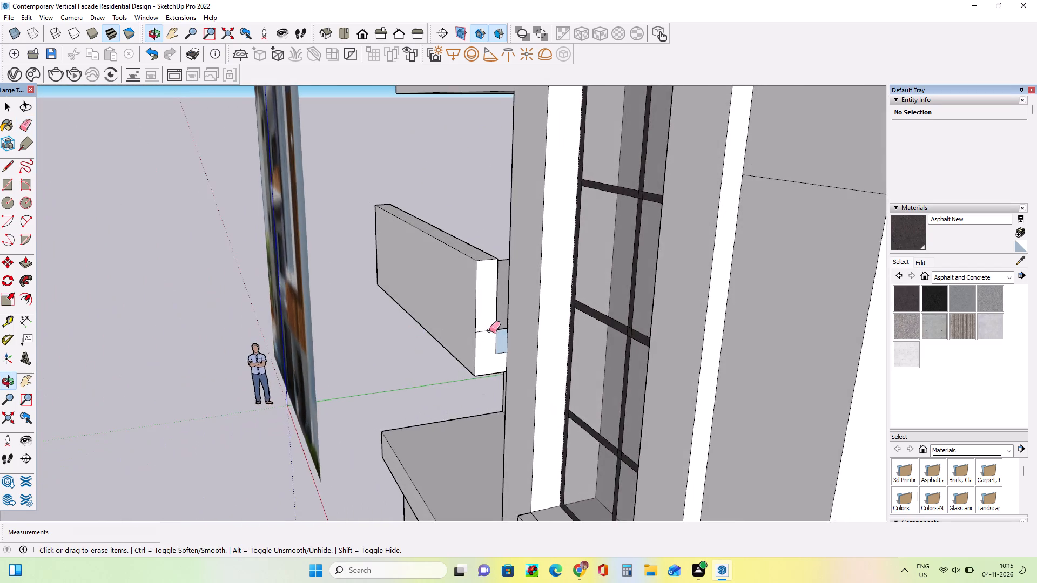
scroll(491, 328, up, 4)
click(511, 329)
Draw a rectangle about 3' 1 5/8" high closing the middle balcony's side gap between the parapet and the tall window wall.
middle_drag(507, 353, 511, 338)
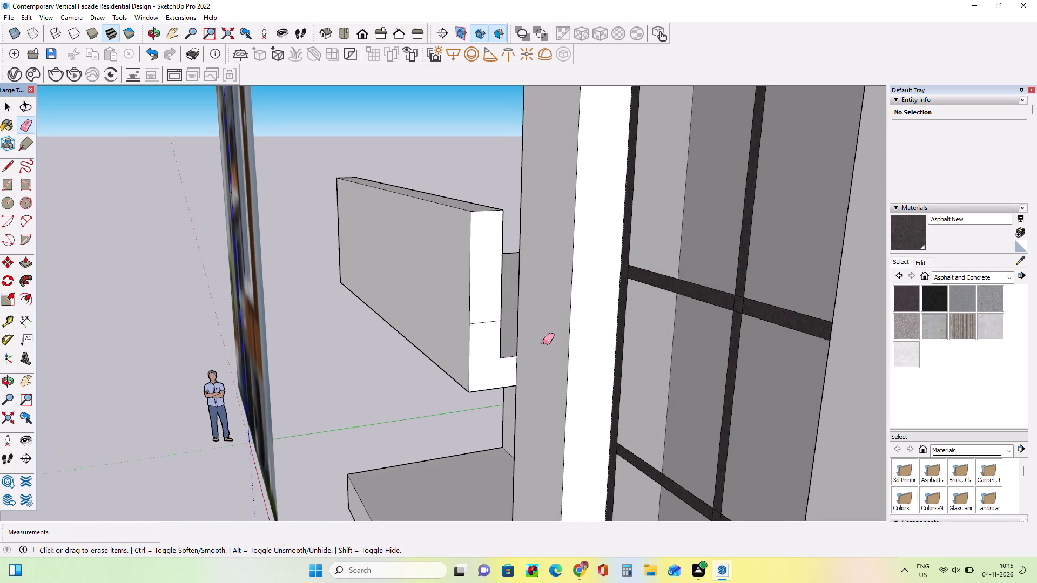
middle_drag(550, 314, 555, 347)
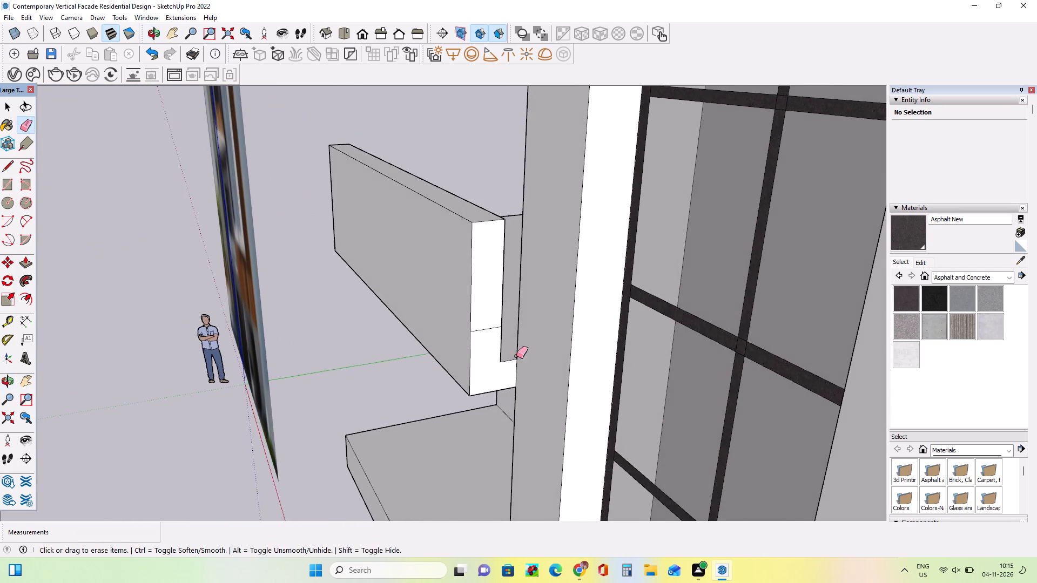
middle_drag(511, 357, 526, 363)
scroll(523, 362, down, 9)
middle_drag(525, 361, 751, 331)
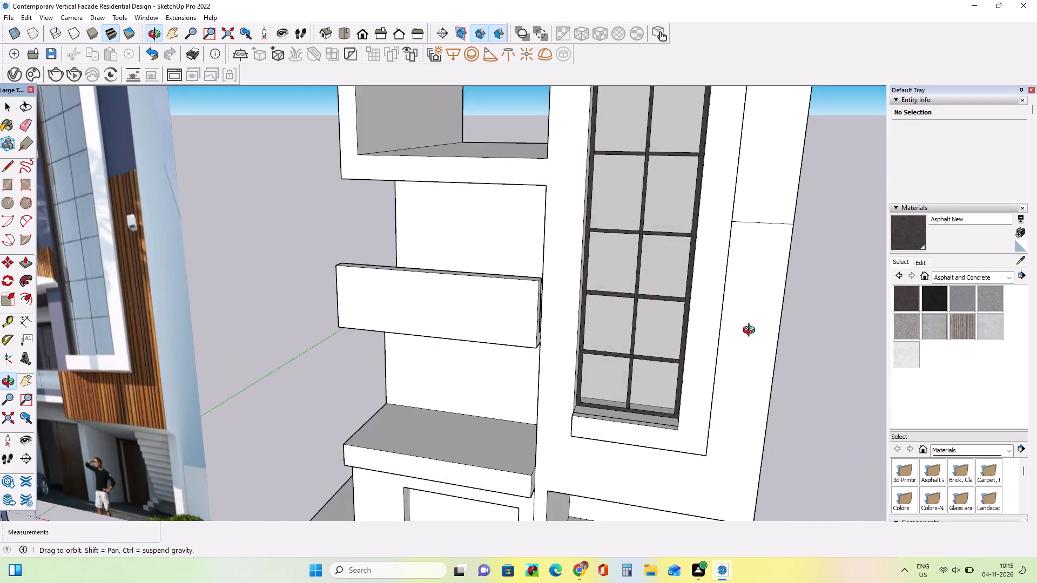
middle_drag(751, 331, 502, 385)
scroll(511, 380, up, 6)
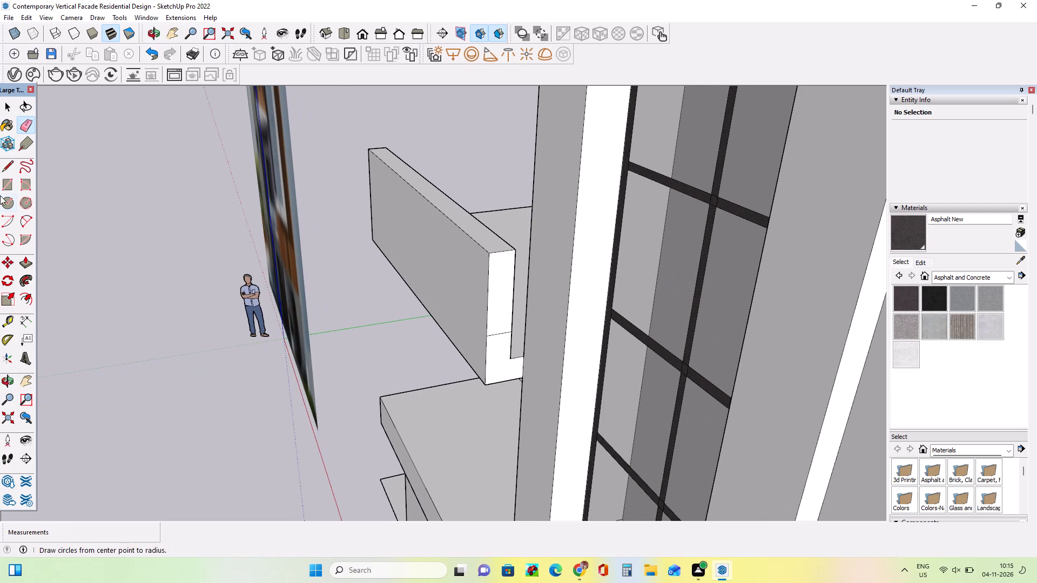
click(4, 183)
click(515, 357)
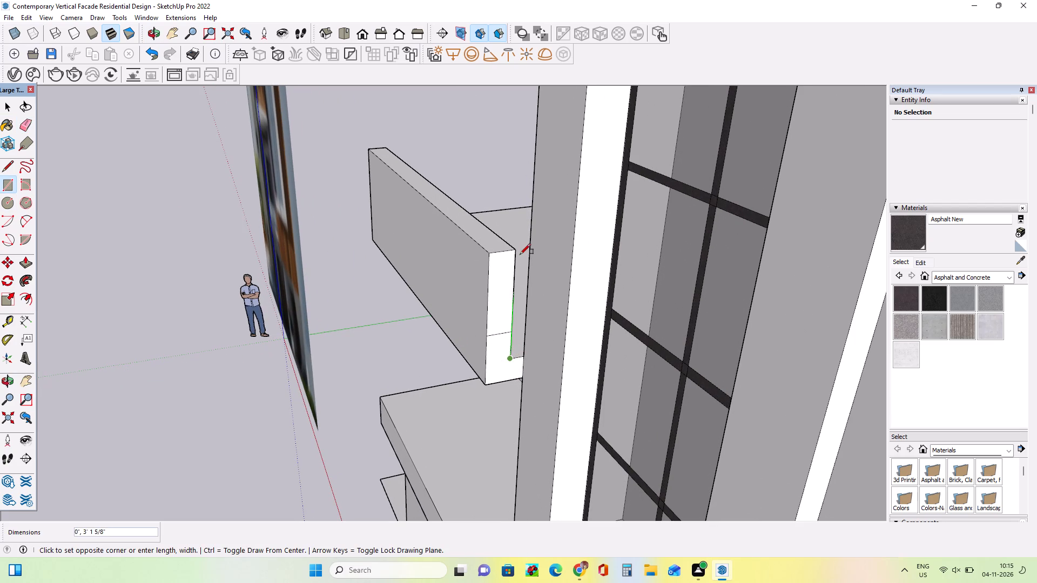
click(518, 249)
click(530, 245)
middle_drag(499, 309, 500, 309)
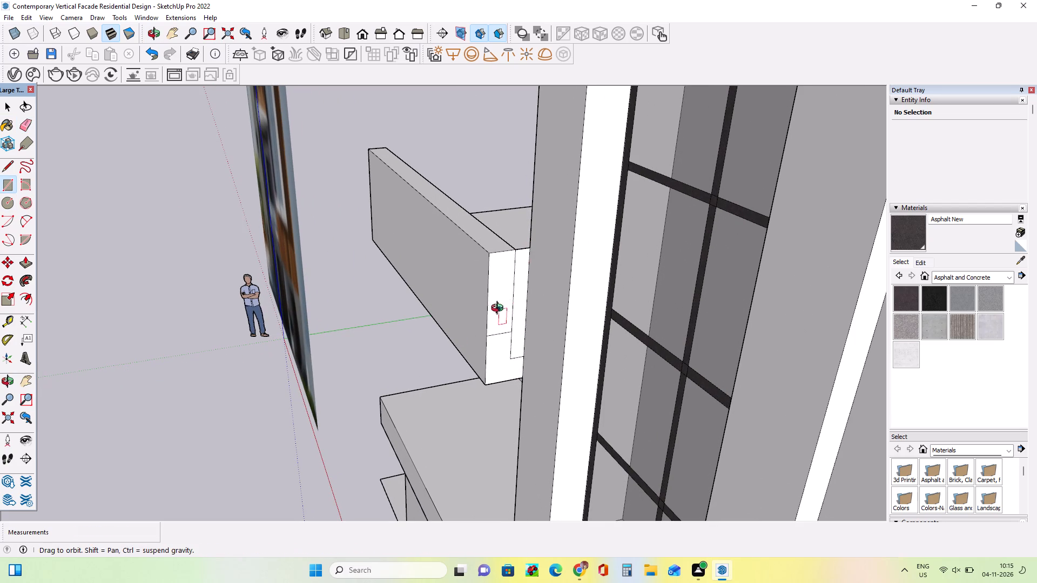
Erase the leftover edges on the middle balcony's side face beside the tall window wall.
middle_drag(500, 309, 557, 274)
middle_drag(531, 301, 591, 284)
scroll(560, 292, down, 4)
middle_drag(564, 294, 587, 295)
scroll(587, 295, down, 1)
middle_drag(515, 320, 476, 322)
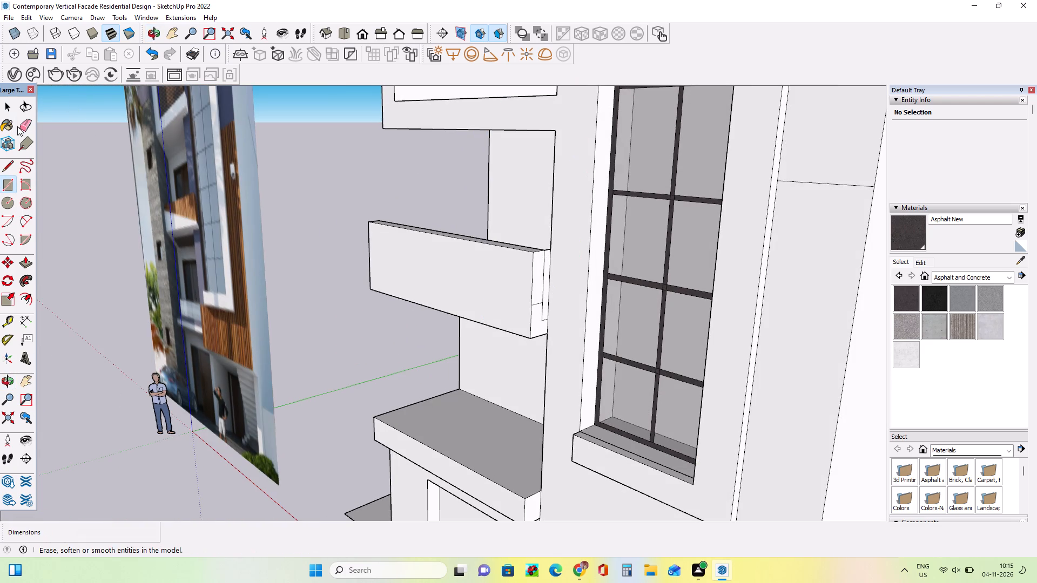
click(26, 123)
scroll(558, 280, up, 7)
drag(535, 300, 541, 302)
drag(530, 316, 538, 327)
drag(542, 353, 542, 367)
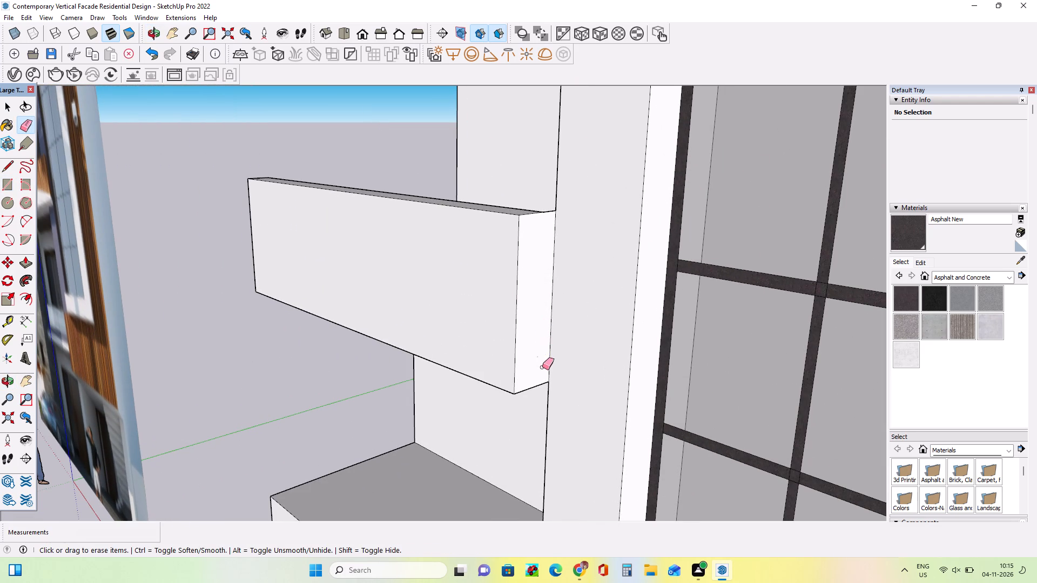
Draw a diagonal line across the middle balcony's parapet front, from its outer top corner to the bottom corner beside the tall window wall.
middle_drag(495, 357, 672, 357)
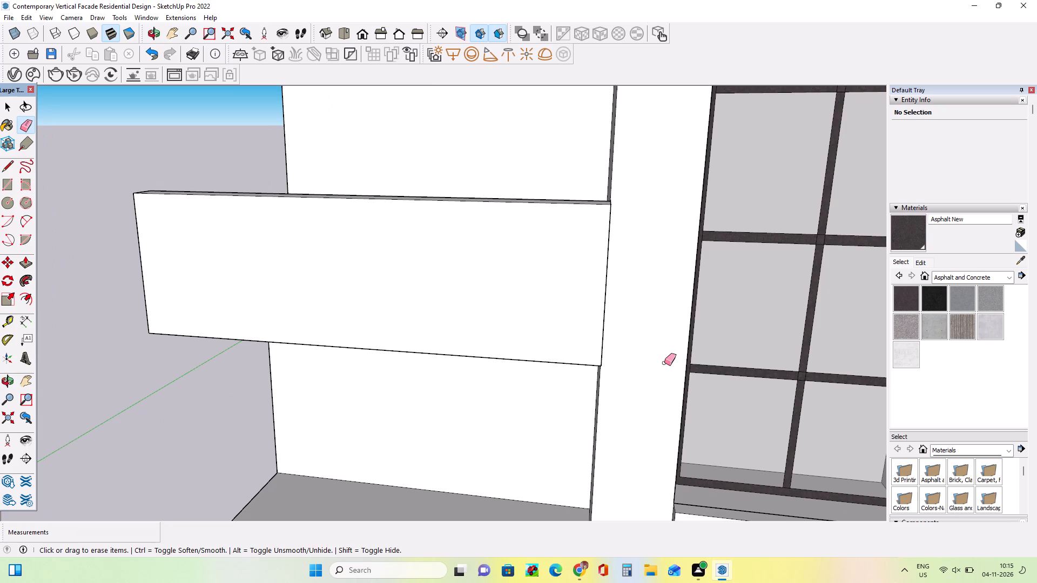
middle_drag(496, 362, 499, 357)
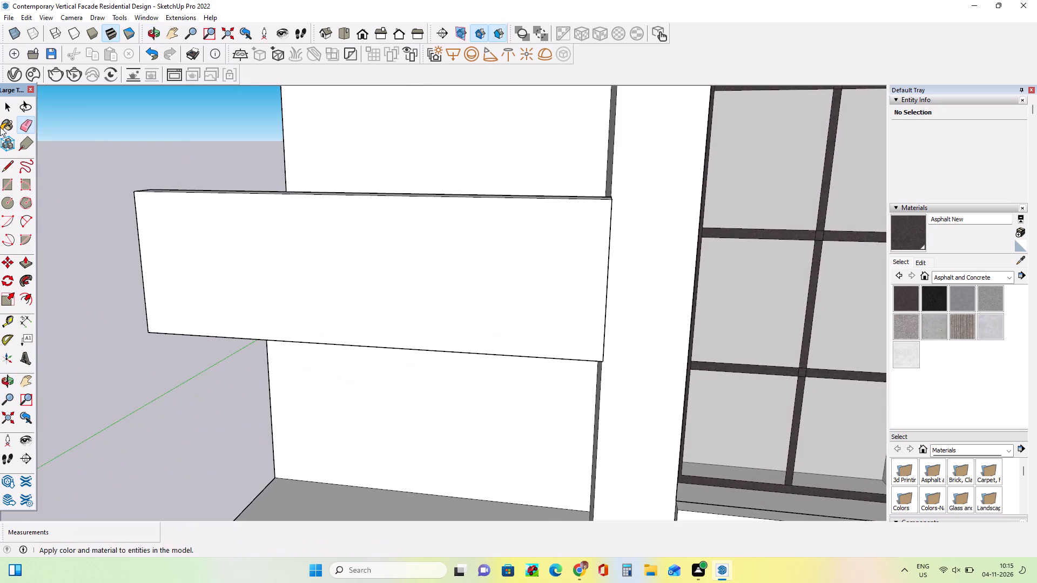
click(5, 159)
scroll(342, 204, down, 13)
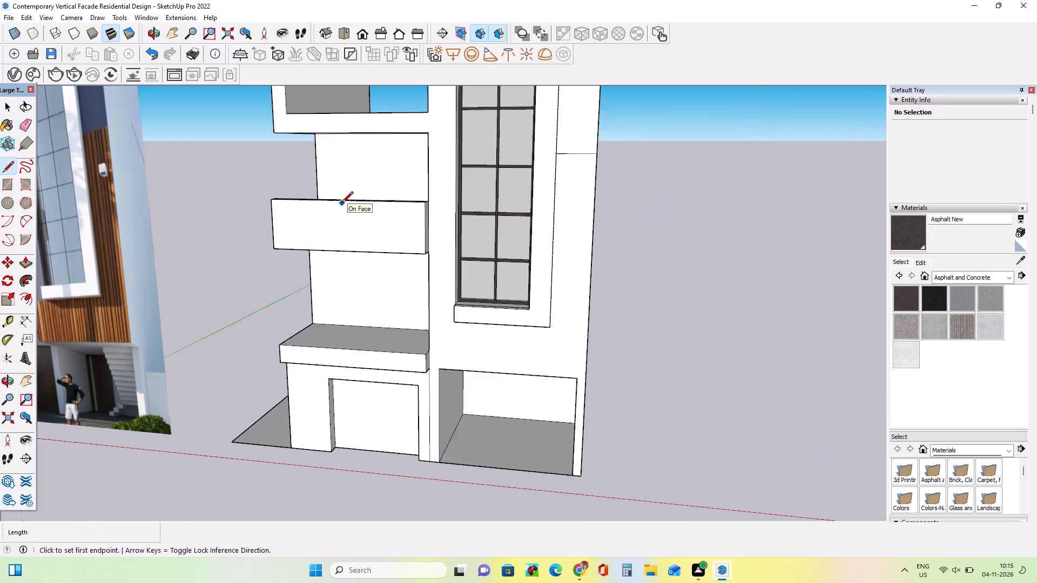
scroll(372, 200, down, 2)
middle_drag(376, 204, 455, 228)
scroll(376, 204, down, 1)
scroll(456, 228, down, 4)
middle_drag(383, 224, 390, 167)
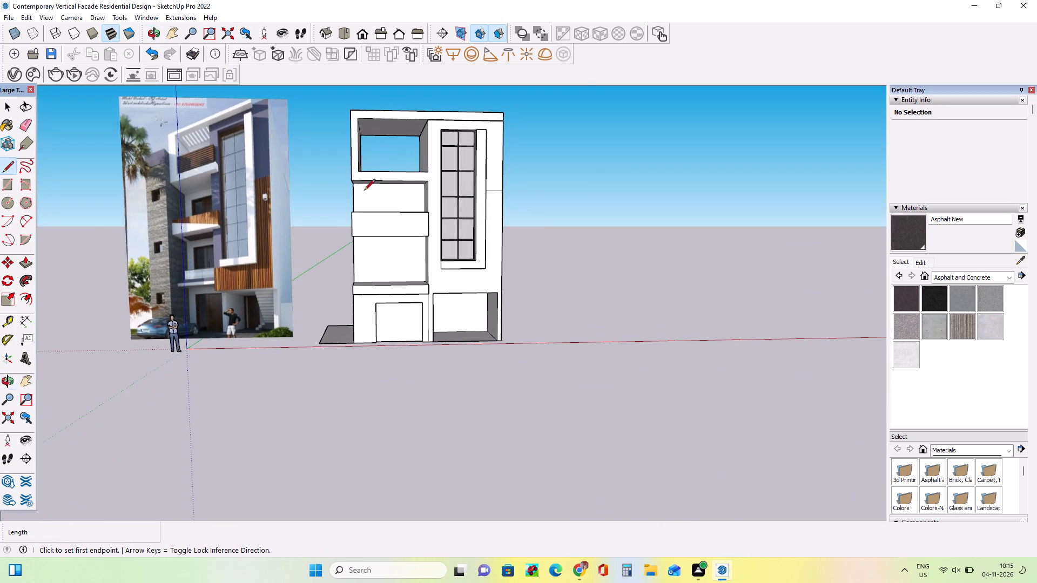
scroll(340, 221, up, 9)
click(366, 196)
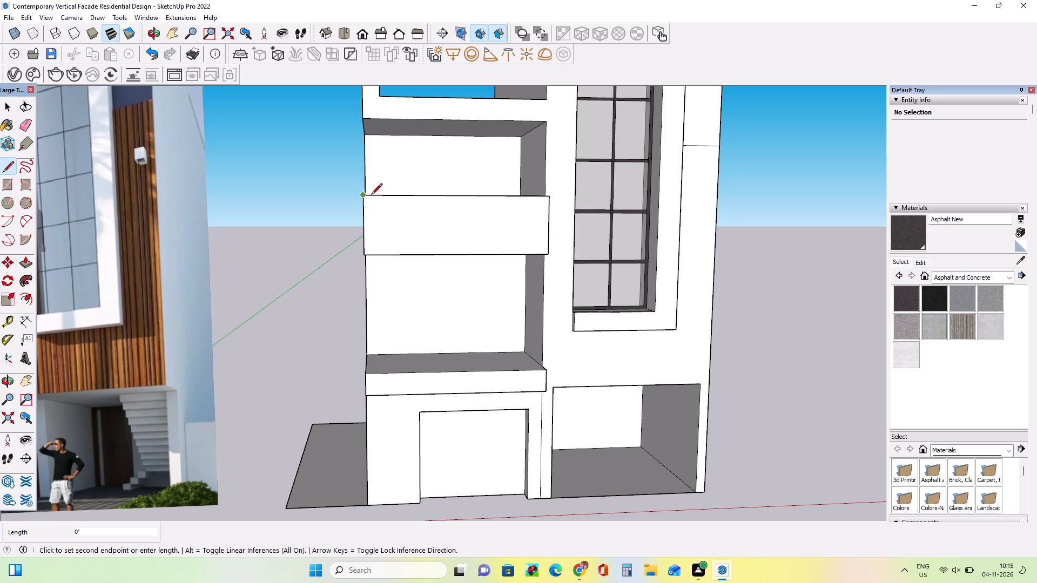
middle_drag(563, 258, 528, 254)
scroll(528, 254, down, 4)
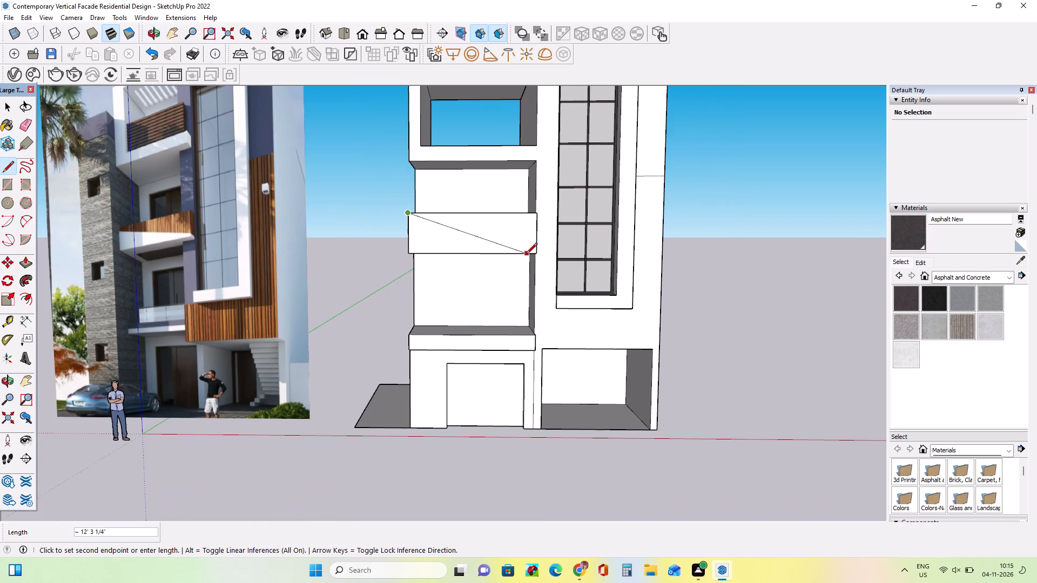
scroll(526, 255, up, 4)
middle_drag(524, 257, 440, 281)
scroll(483, 279, up, 2)
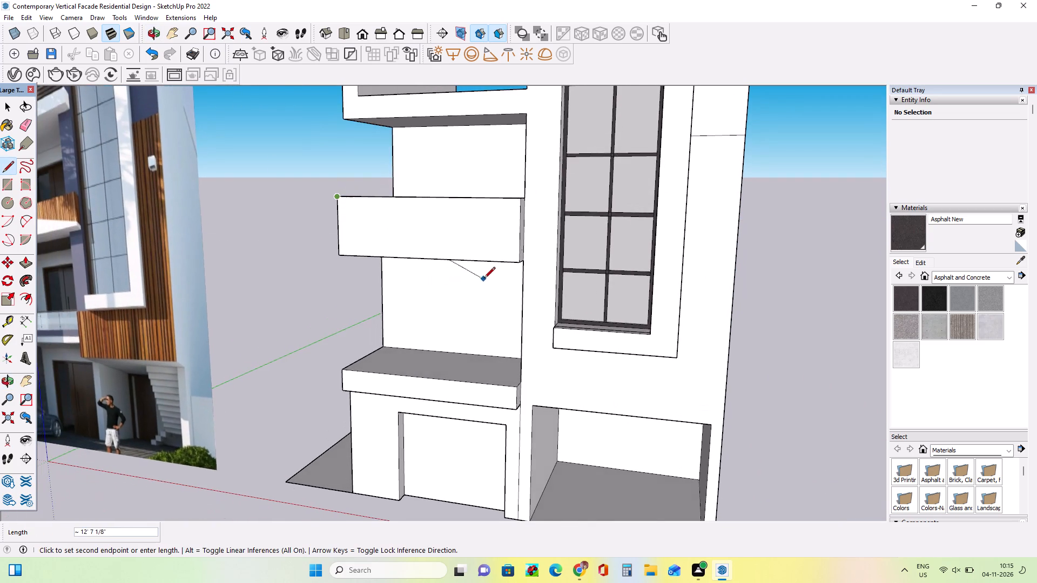
scroll(484, 279, up, 3)
click(553, 246)
Draw a line along the front face of the lower balcony slab at mid-height, from its outer edge to the tall window wall.
middle_drag(572, 248, 541, 259)
scroll(541, 259, down, 9)
middle_drag(558, 259, 563, 241)
scroll(511, 240, up, 4)
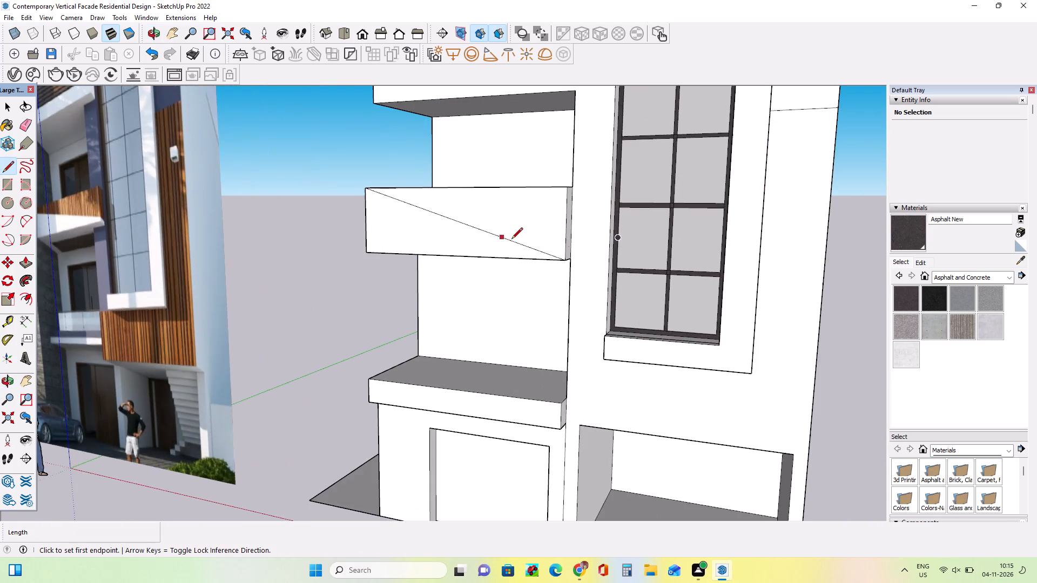
middle_drag(616, 273, 503, 279)
scroll(504, 278, up, 1)
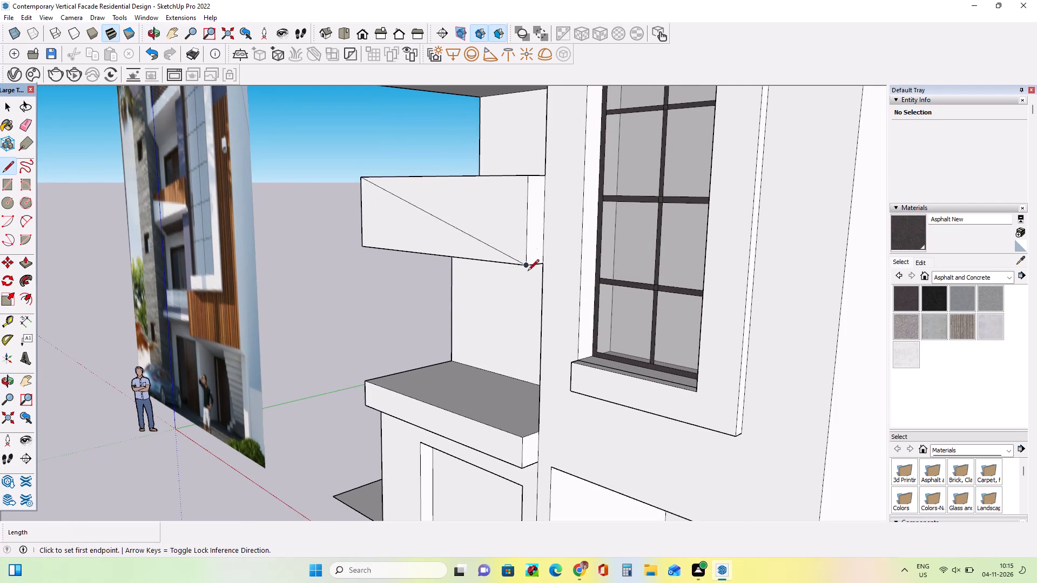
middle_drag(542, 261, 617, 238)
scroll(617, 238, down, 9)
middle_drag(449, 290, 618, 204)
scroll(470, 249, up, 4)
middle_drag(476, 265, 482, 297)
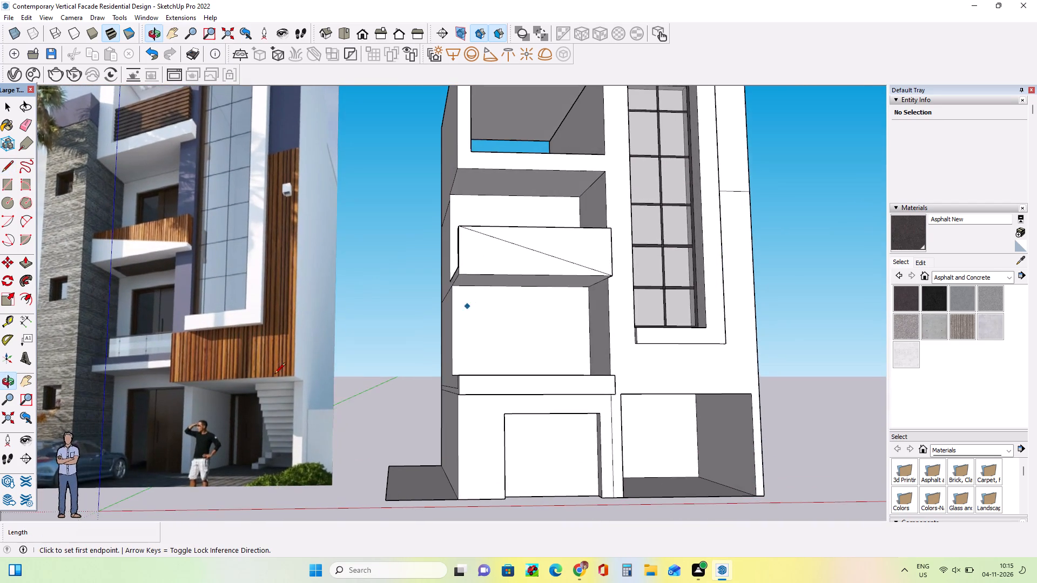
scroll(210, 355, up, 7)
scroll(218, 294, down, 3)
scroll(218, 294, up, 1)
scroll(218, 294, down, 6)
middle_drag(513, 396, 506, 396)
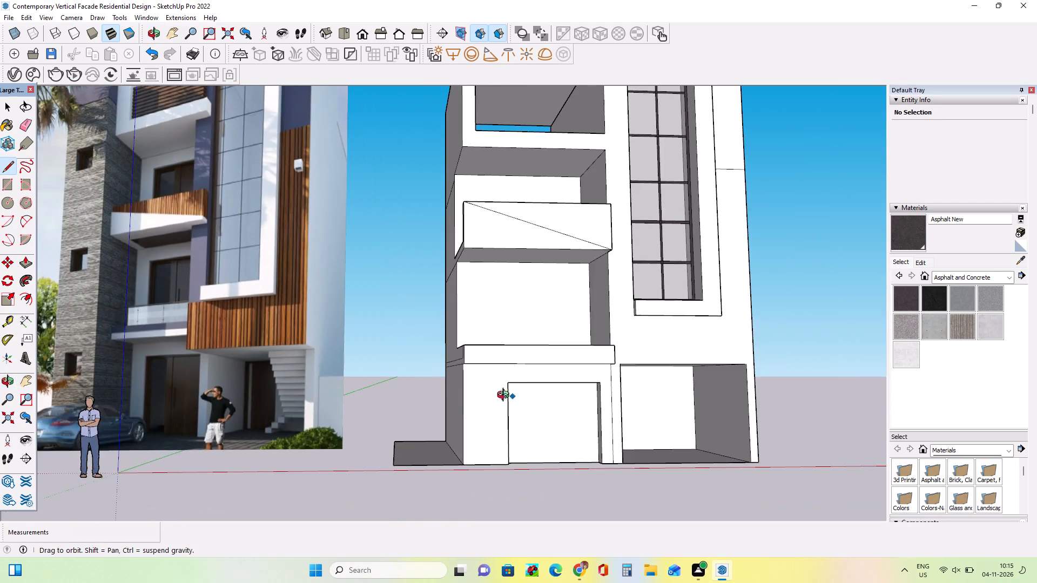
middle_drag(506, 396, 393, 450)
scroll(433, 395, up, 5)
click(424, 352)
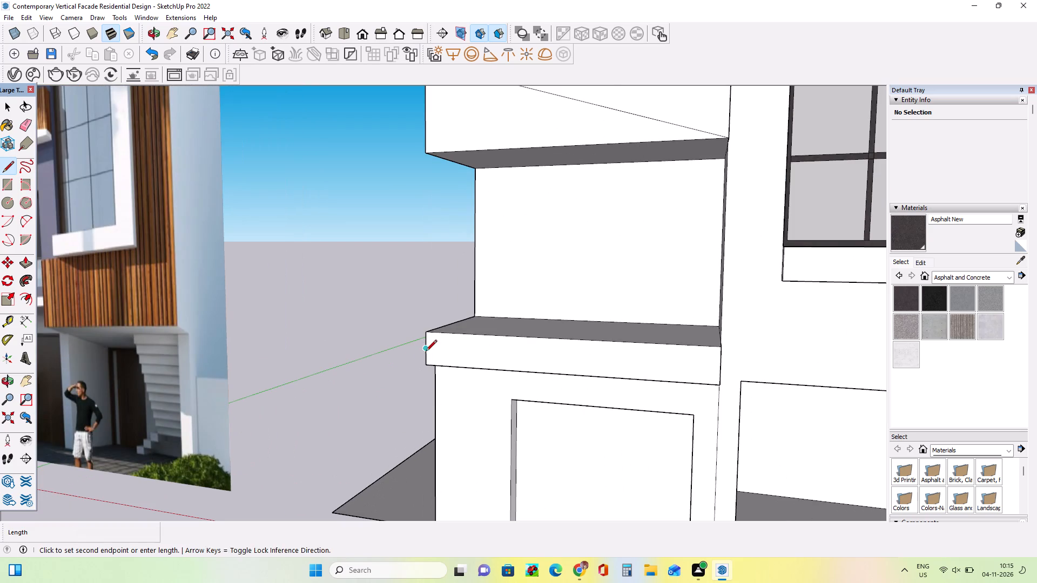
click(722, 365)
Compare the top-floor frame and its roof slats in the reference image with the model.
scroll(553, 396, down, 4)
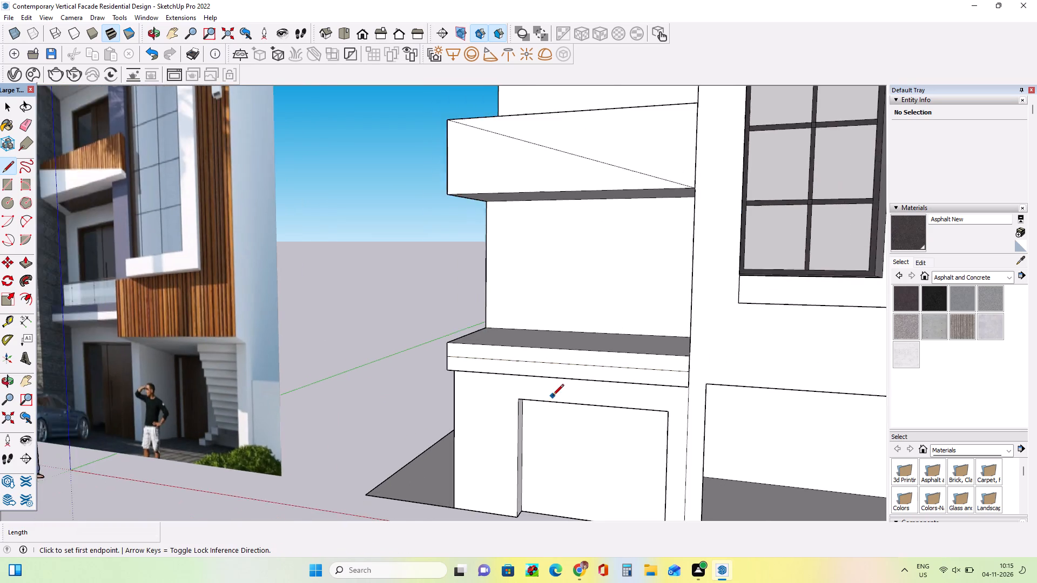
scroll(553, 396, down, 4)
middle_drag(556, 399, 588, 437)
scroll(564, 405, down, 5)
middle_drag(550, 364, 593, 352)
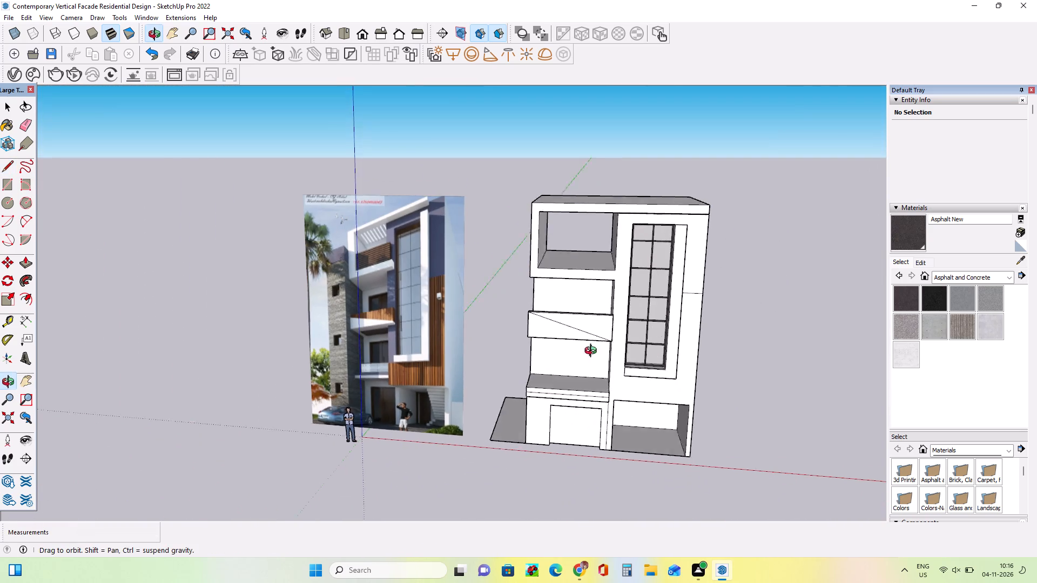
middle_drag(593, 352, 699, 322)
middle_drag(590, 264, 488, 295)
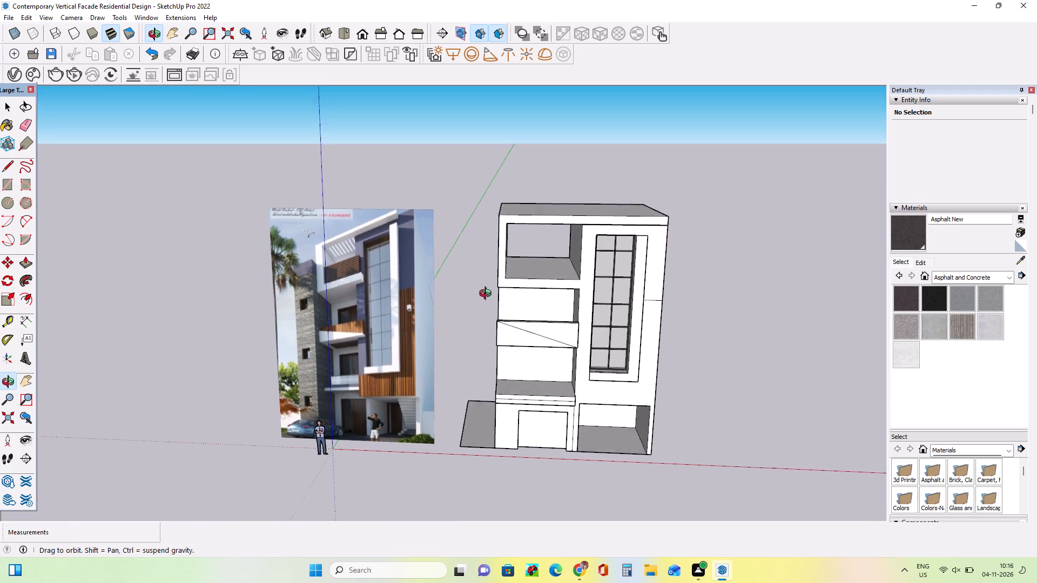
middle_drag(488, 295, 490, 287)
middle_drag(489, 289, 534, 377)
scroll(272, 234, up, 7)
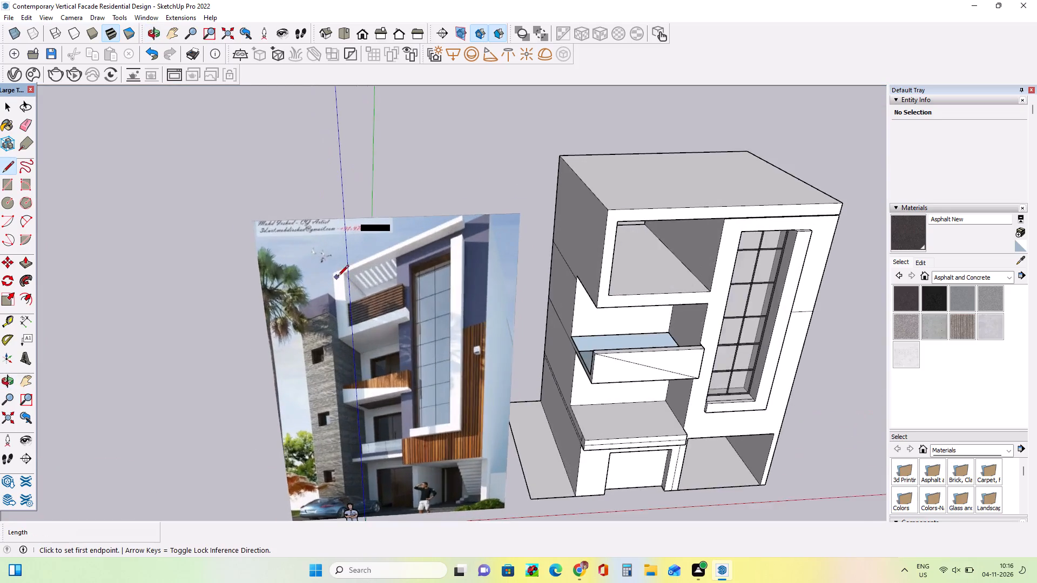
scroll(338, 277, up, 8)
middle_drag(360, 327, 376, 362)
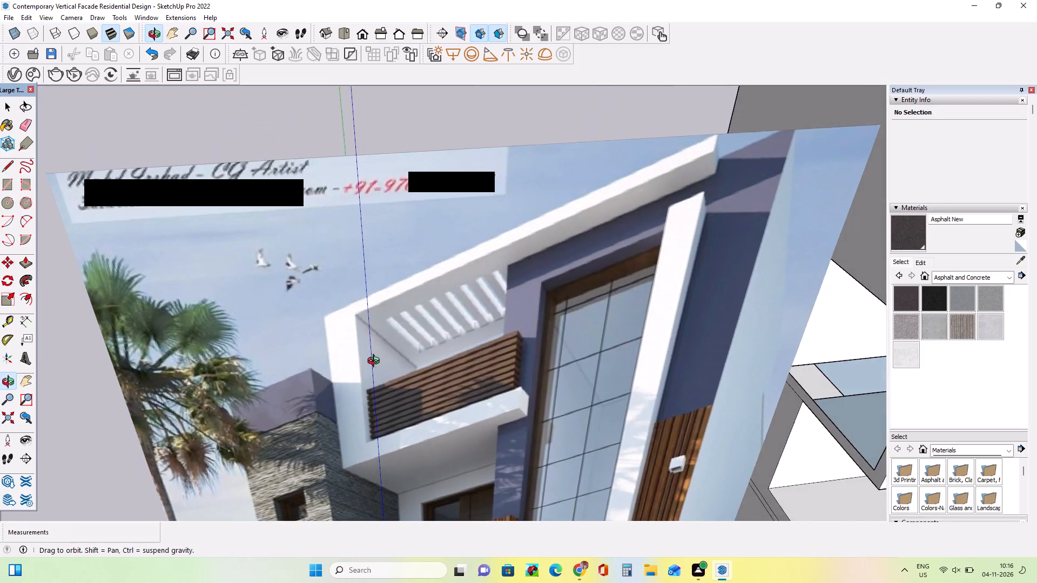
middle_drag(376, 362, 262, 263)
scroll(262, 263, down, 19)
middle_drag(563, 268, 564, 343)
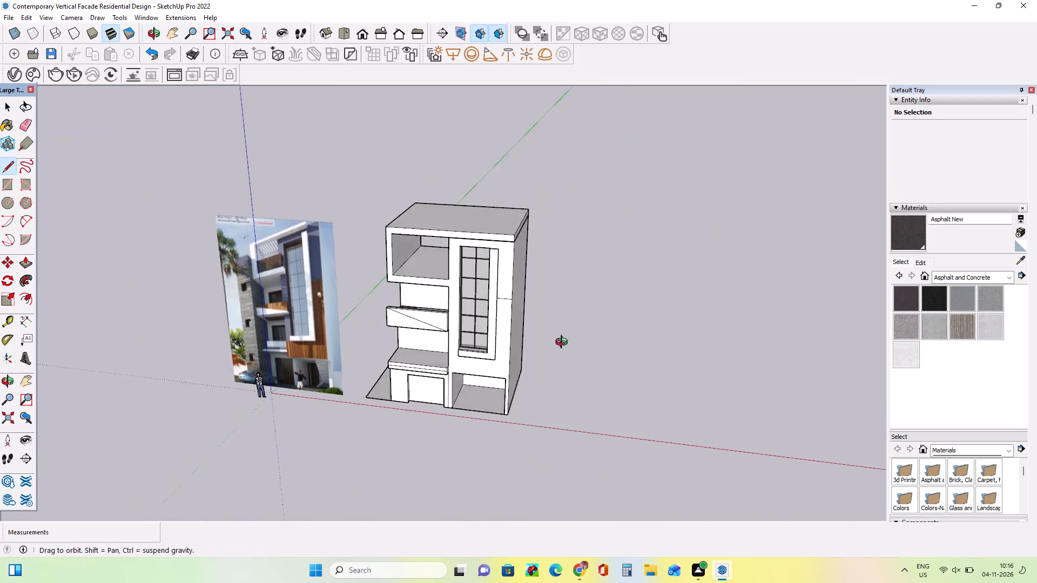
On the building's back, draw an edge about 1' 1 13/16" long from the top opening's lower corner to the outer wall edge.
middle_drag(564, 343, 58, 322)
middle_drag(615, 316, 413, 318)
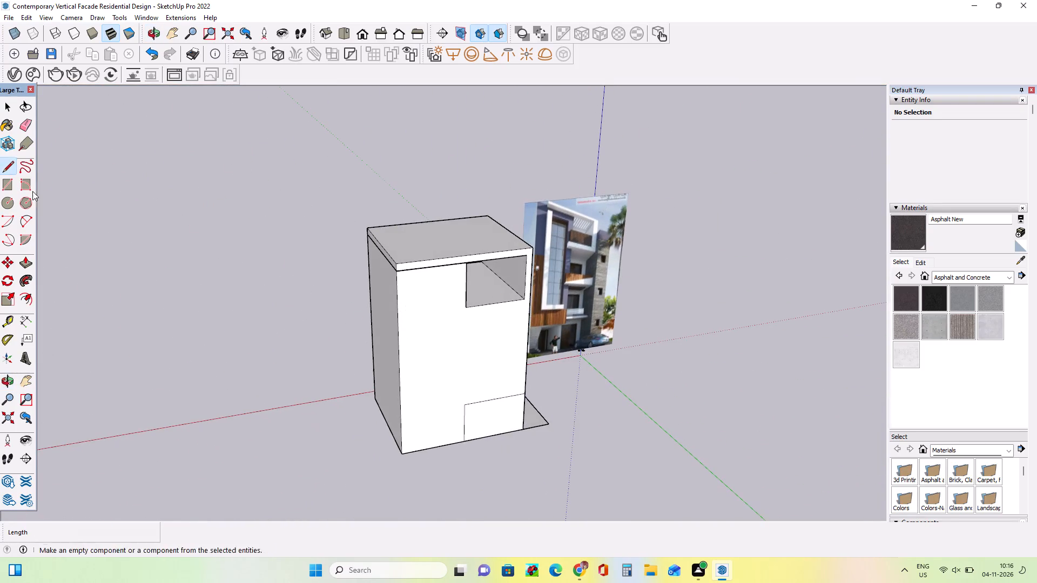
click(23, 267)
scroll(624, 259, up, 7)
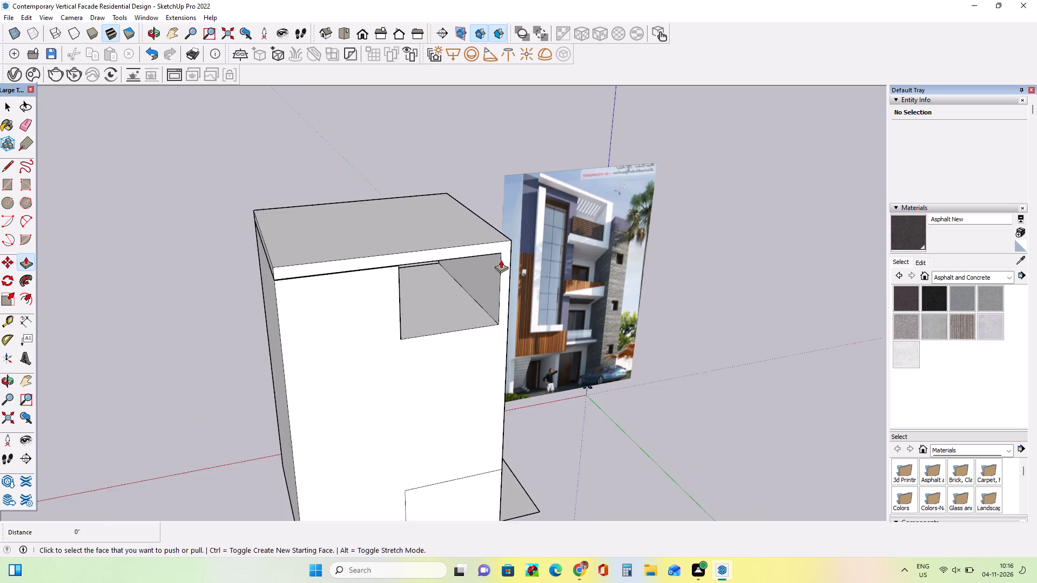
scroll(501, 260, up, 3)
middle_drag(479, 318, 452, 295)
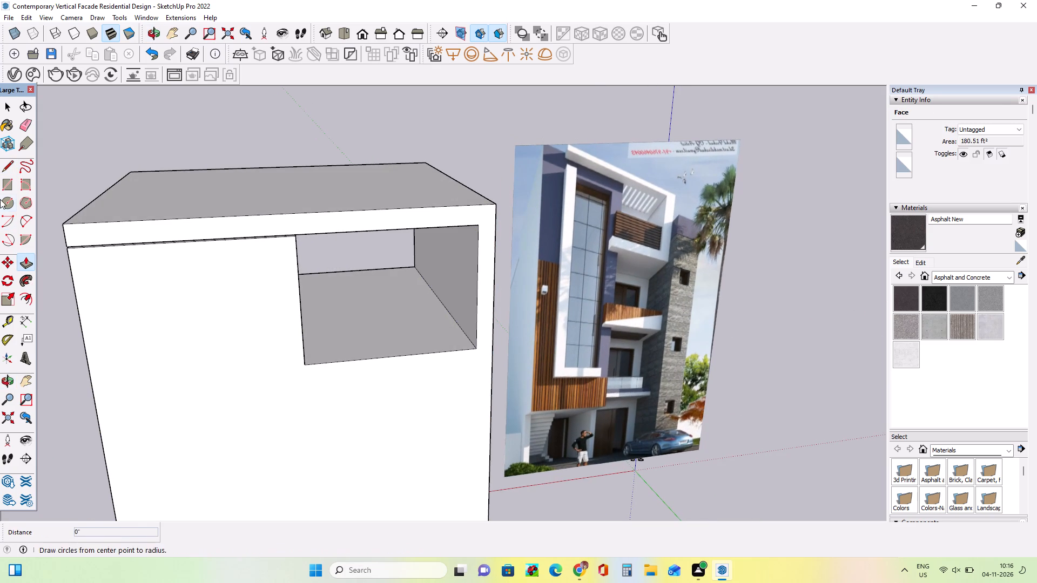
click(9, 164)
click(475, 348)
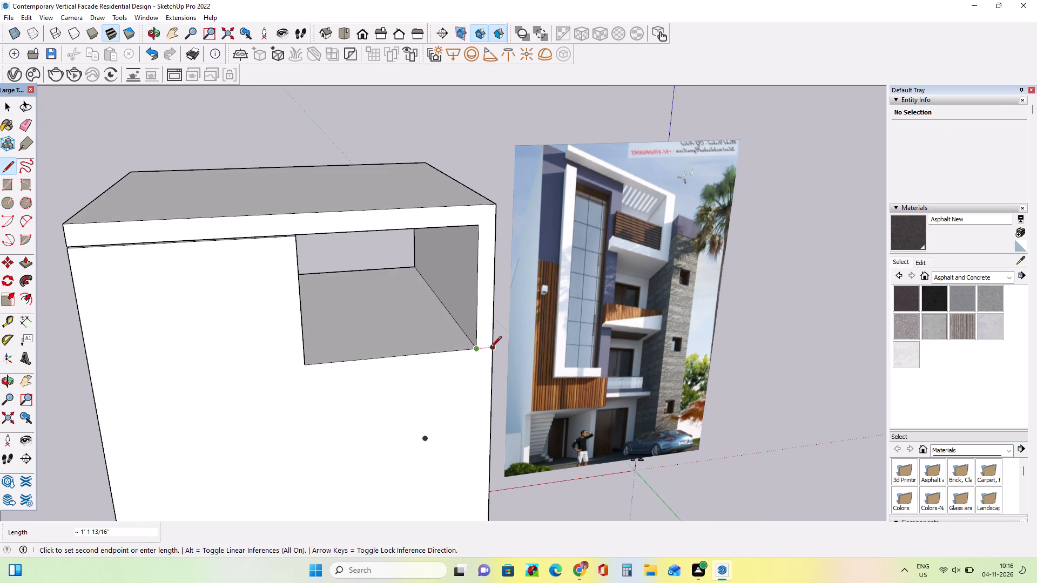
click(491, 348)
Push the back face of the top floor's roof and side frame inward about 6' 3 3/8".
middle_drag(551, 370, 625, 375)
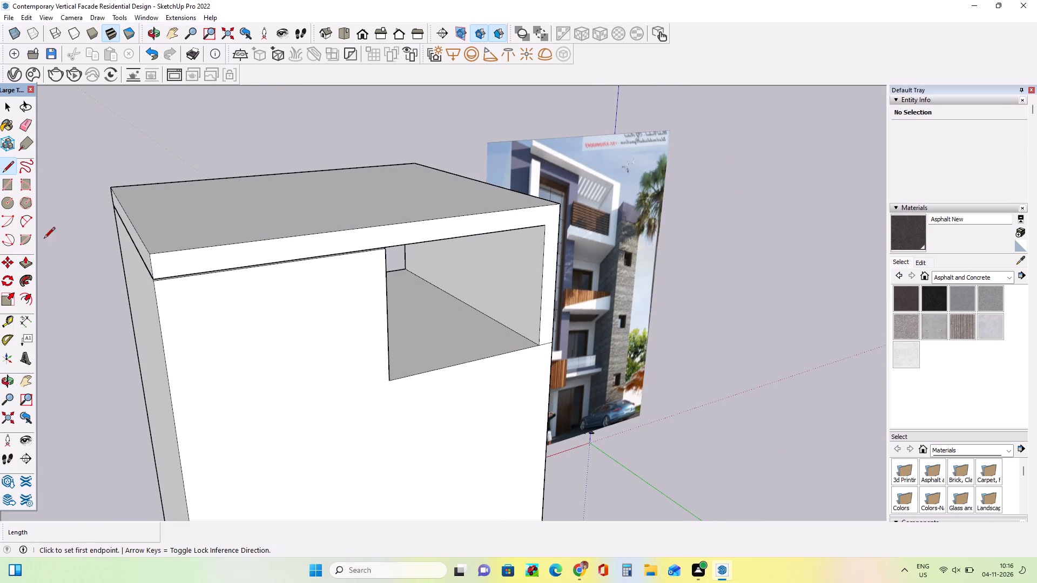
click(25, 266)
drag(331, 243, 298, 217)
Push the top frame's back face inward by a further 8 5/16" or so.
middle_drag(247, 273, 707, 239)
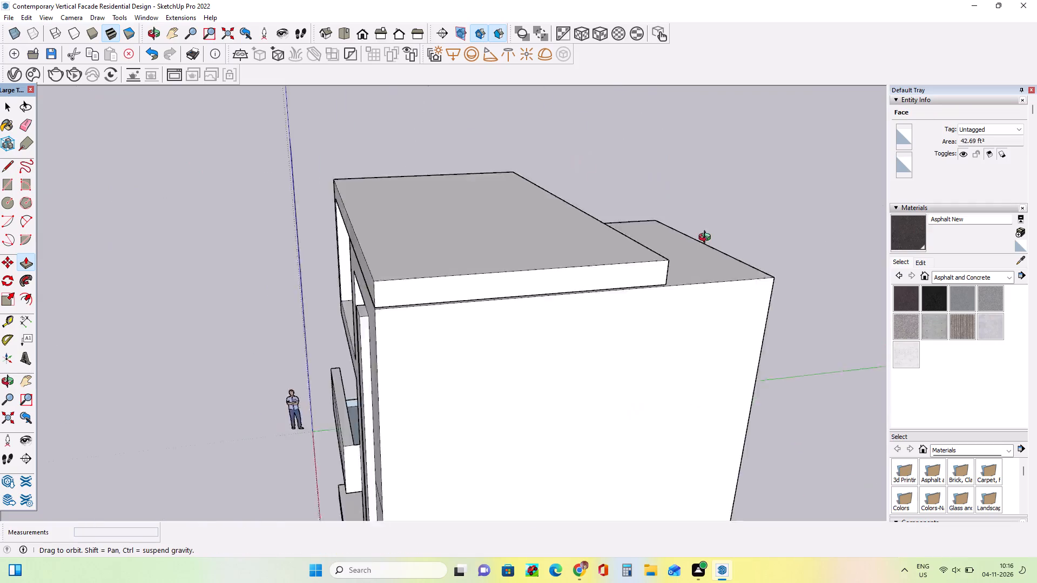
middle_drag(707, 239, 814, 184)
middle_drag(309, 257, 565, 263)
scroll(288, 212, down, 5)
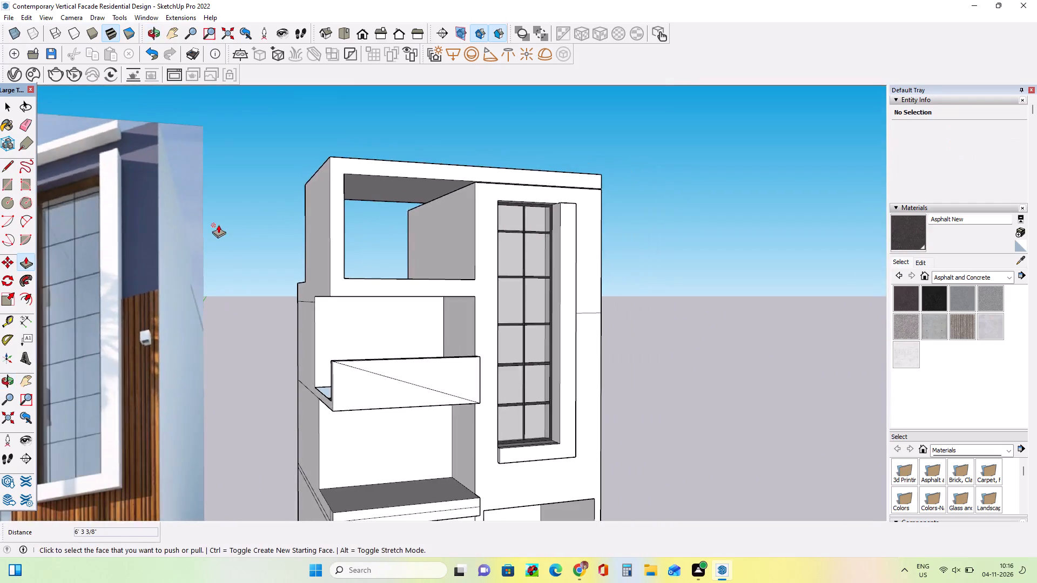
middle_drag(509, 244, 1022, 306)
scroll(1036, 336, down, 1)
scroll(383, 262, up, 5)
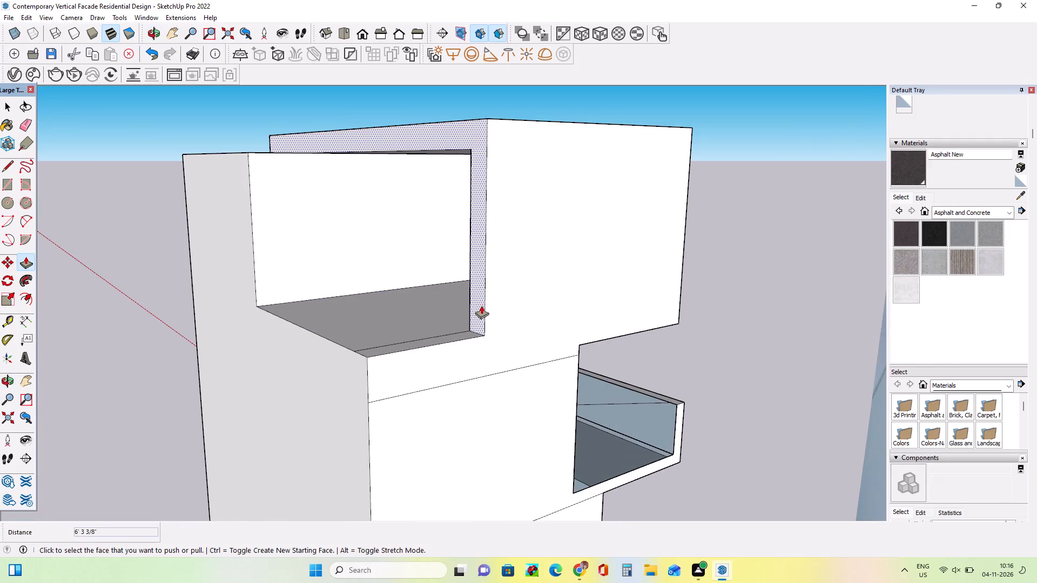
drag(481, 306, 493, 303)
Examine the top frame's roof from the front and above, and compare it with the slatted roof opening in the reference image.
middle_drag(557, 335, 73, 320)
middle_drag(473, 288, 280, 202)
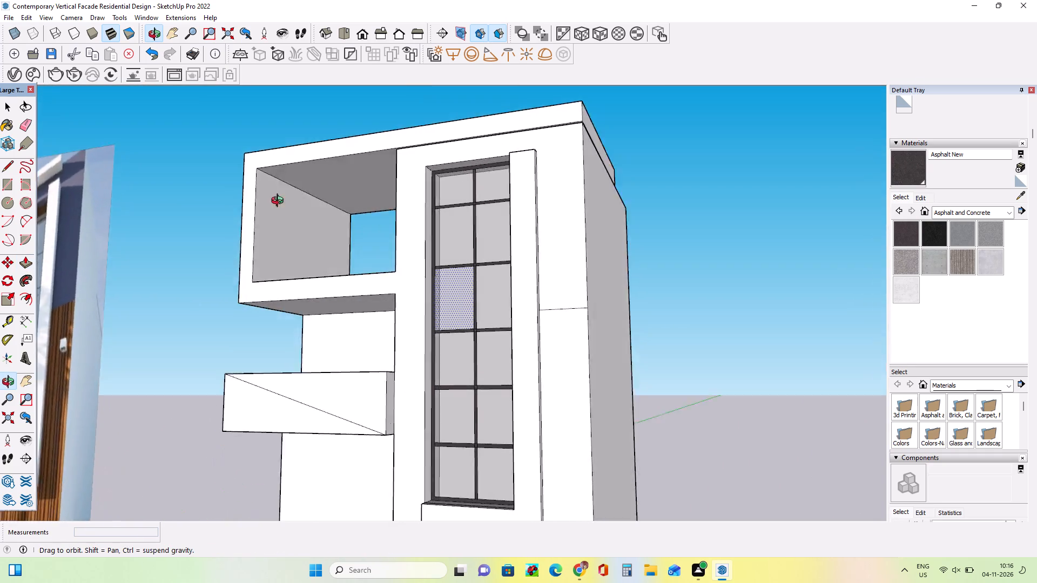
middle_drag(280, 202, 320, 235)
scroll(396, 249, down, 4)
middle_drag(401, 233, 420, 180)
scroll(285, 179, up, 4)
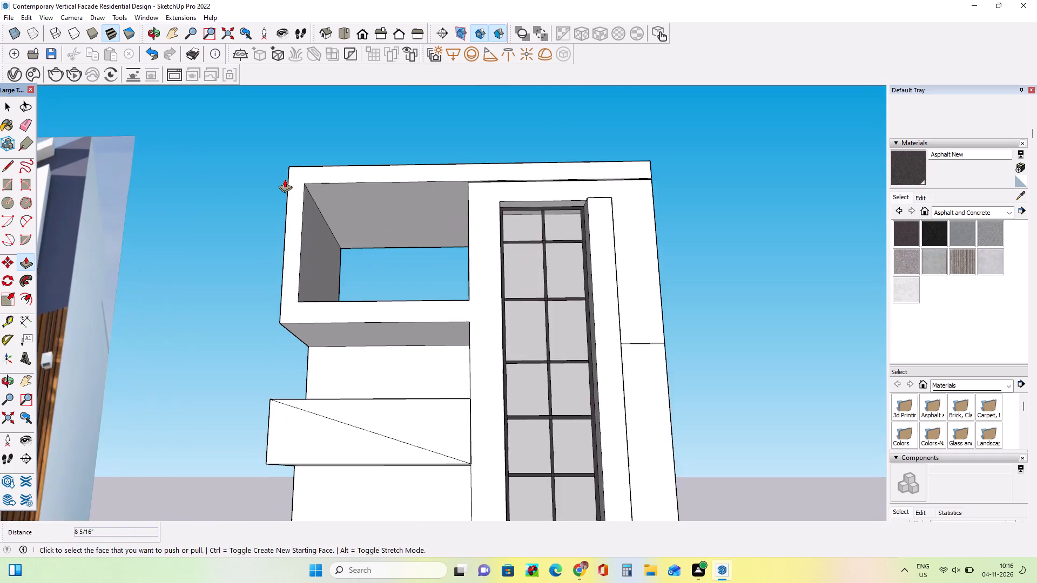
middle_drag(322, 238, 336, 278)
click(9, 177)
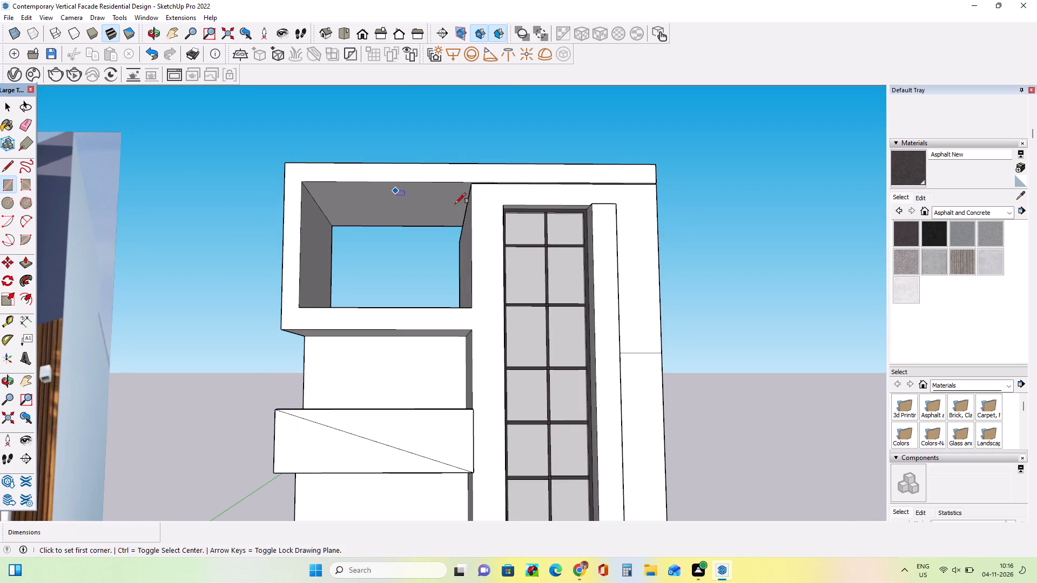
middle_drag(460, 213, 456, 431)
middle_drag(346, 202, 353, 225)
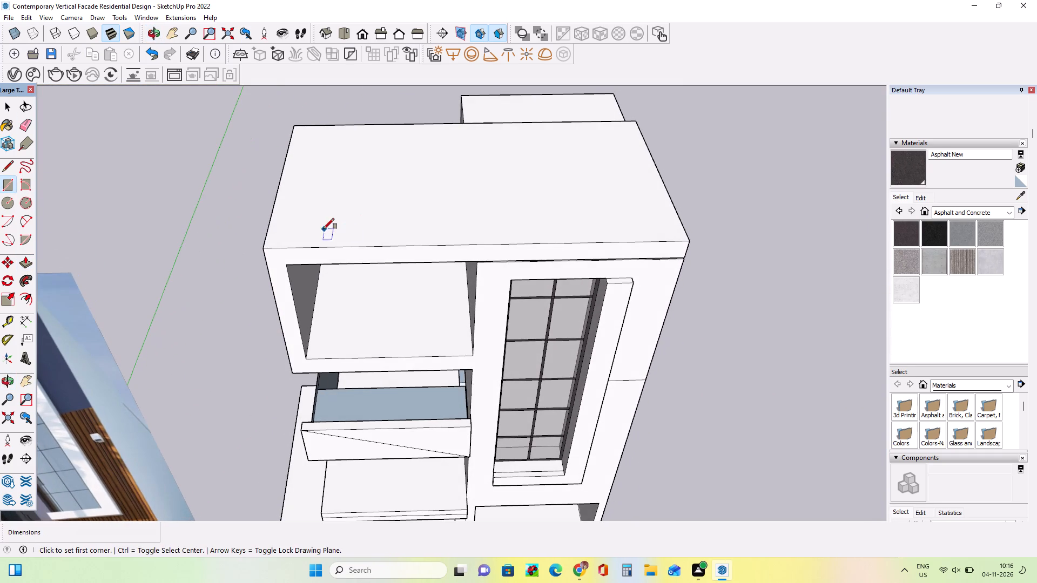
middle_drag(317, 223, 390, 205)
scroll(390, 205, down, 3)
middle_drag(390, 200, 388, 192)
scroll(388, 194, down, 4)
middle_drag(388, 192, 388, 191)
middle_drag(210, 284, 223, 238)
scroll(149, 289, up, 8)
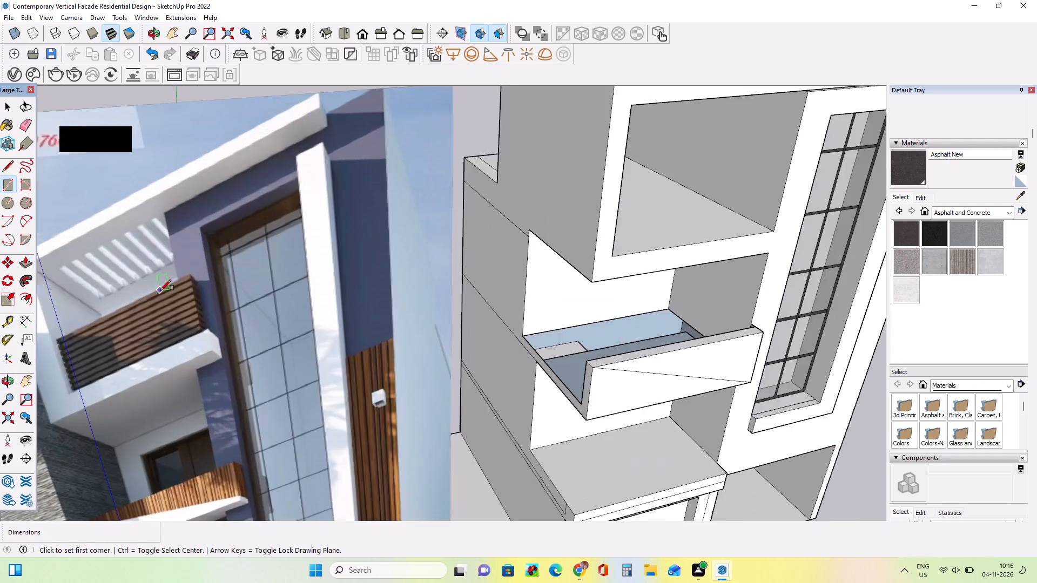
scroll(160, 290, up, 7)
middle_drag(146, 301, 71, 347)
scroll(76, 345, down, 14)
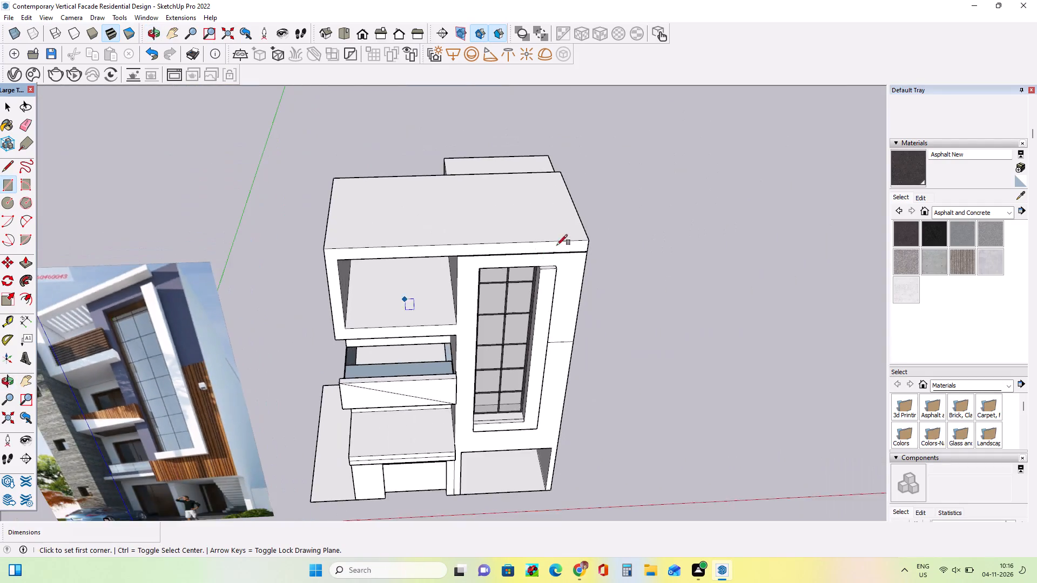
middle_drag(559, 256, 559, 307)
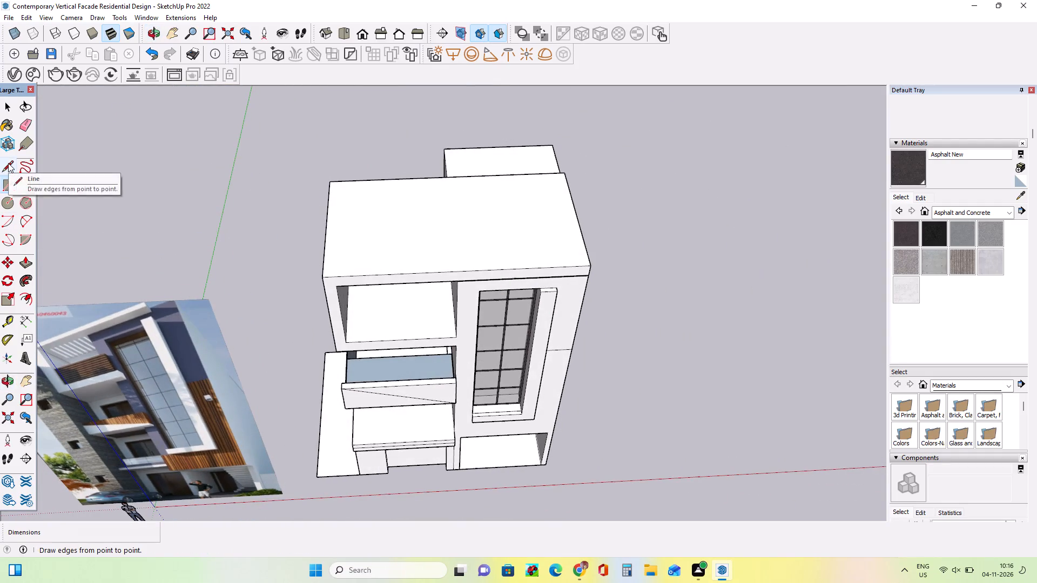
Draw an edge about 25' 2 13/16" long across the roof's full width, just in front of its rear edge.
click(8, 163)
click(331, 200)
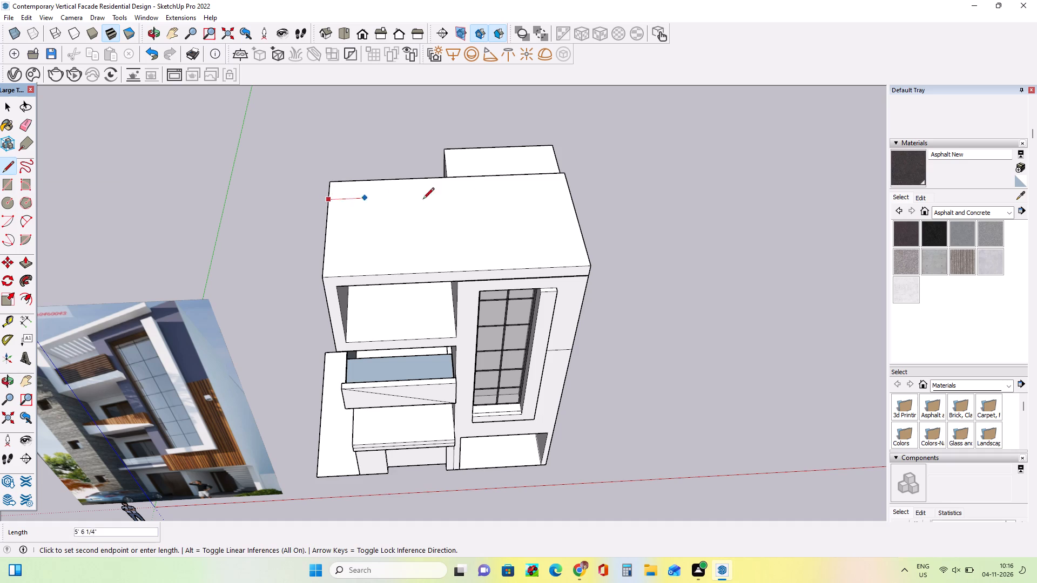
click(567, 188)
middle_drag(584, 239, 588, 226)
scroll(334, 260, up, 2)
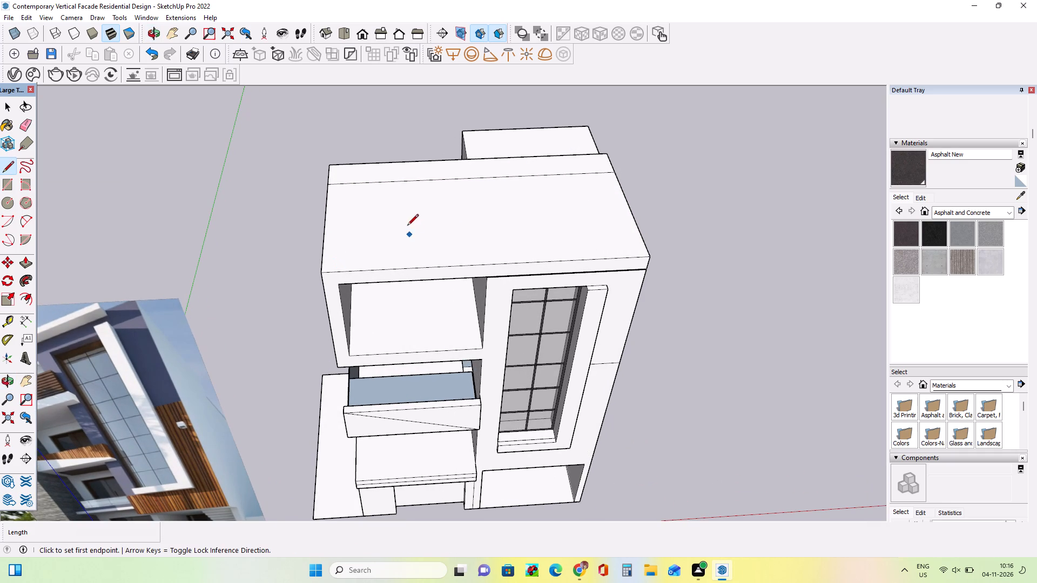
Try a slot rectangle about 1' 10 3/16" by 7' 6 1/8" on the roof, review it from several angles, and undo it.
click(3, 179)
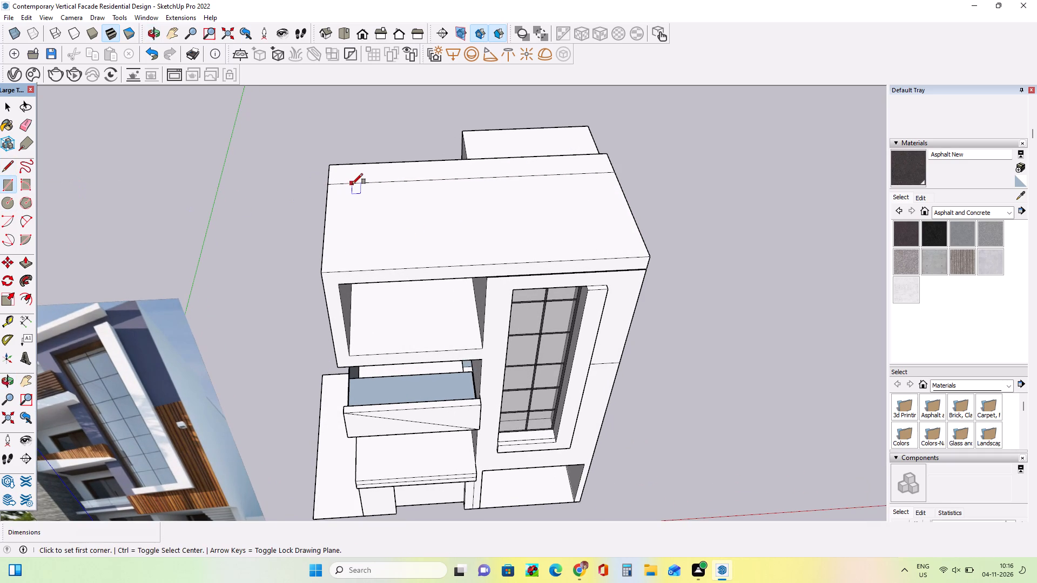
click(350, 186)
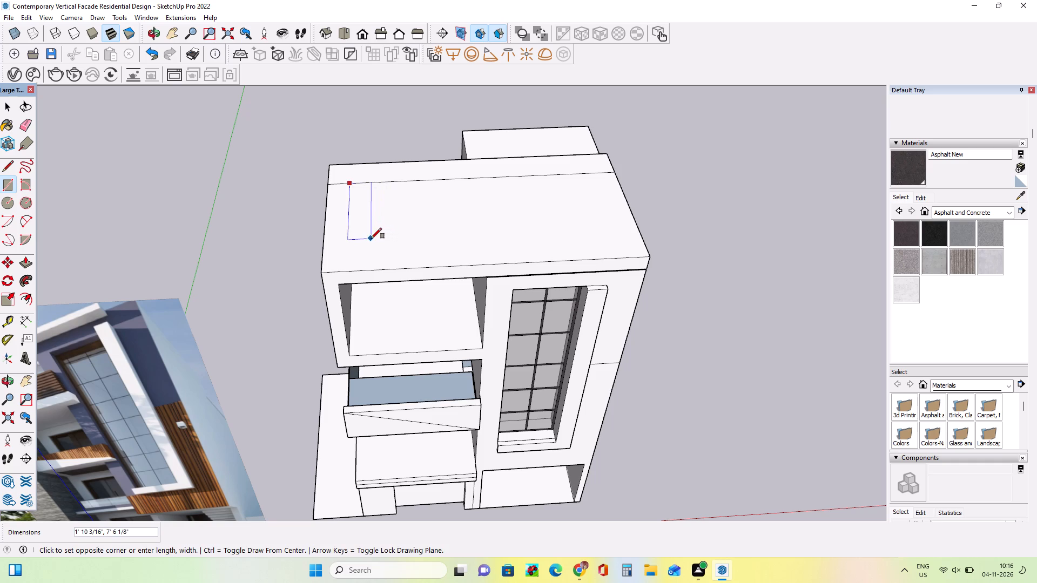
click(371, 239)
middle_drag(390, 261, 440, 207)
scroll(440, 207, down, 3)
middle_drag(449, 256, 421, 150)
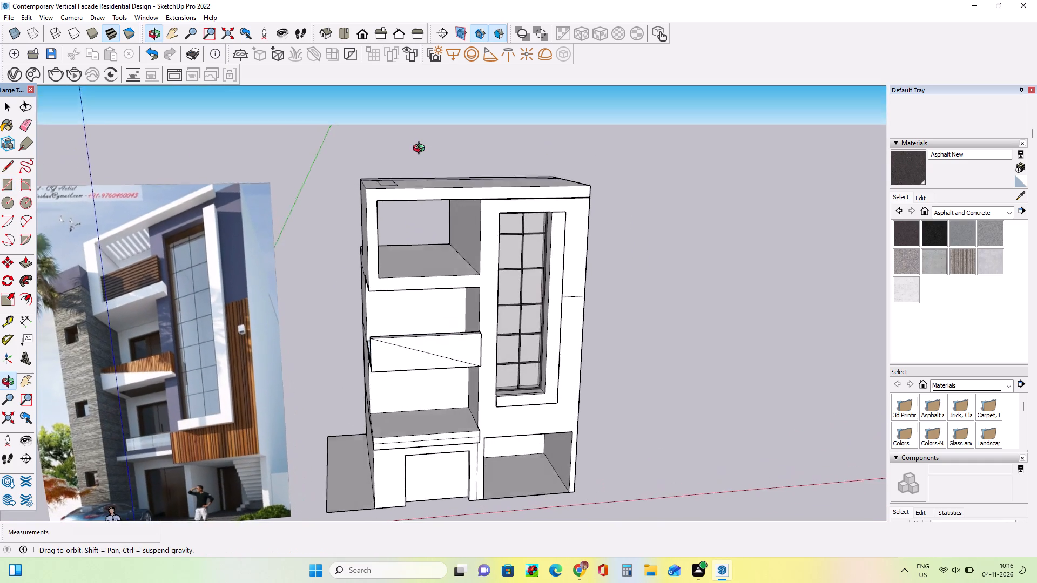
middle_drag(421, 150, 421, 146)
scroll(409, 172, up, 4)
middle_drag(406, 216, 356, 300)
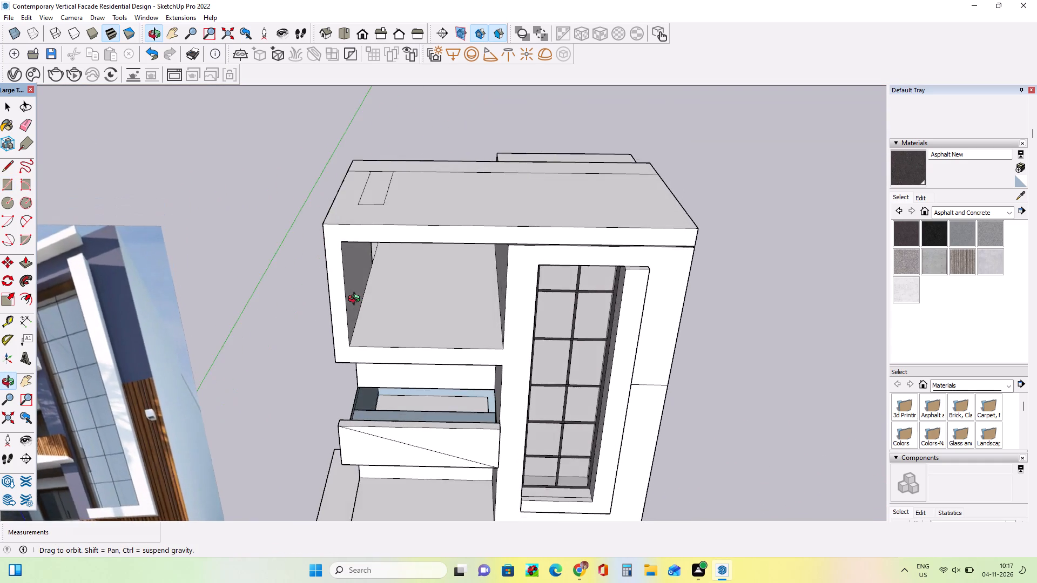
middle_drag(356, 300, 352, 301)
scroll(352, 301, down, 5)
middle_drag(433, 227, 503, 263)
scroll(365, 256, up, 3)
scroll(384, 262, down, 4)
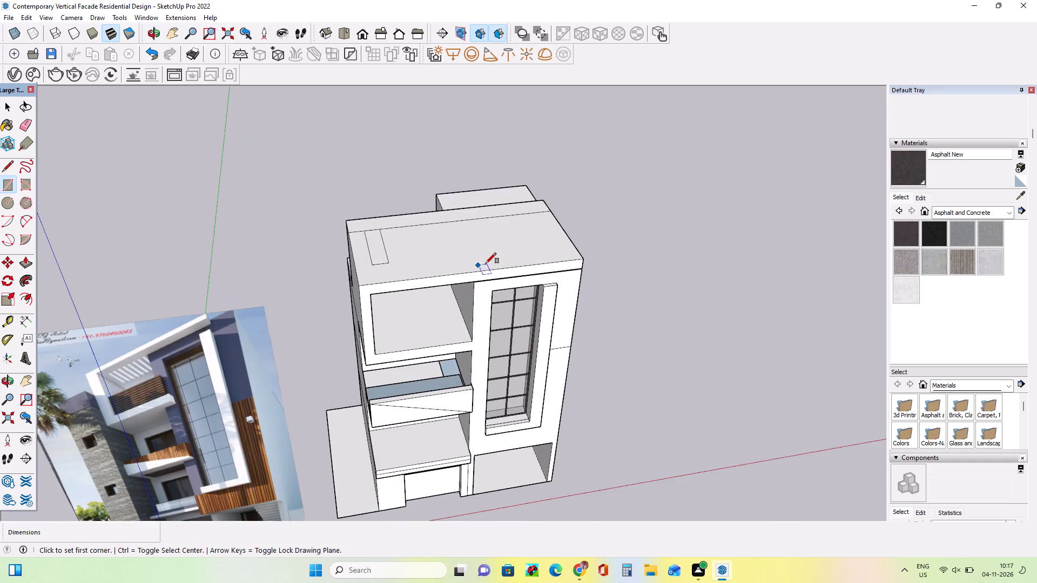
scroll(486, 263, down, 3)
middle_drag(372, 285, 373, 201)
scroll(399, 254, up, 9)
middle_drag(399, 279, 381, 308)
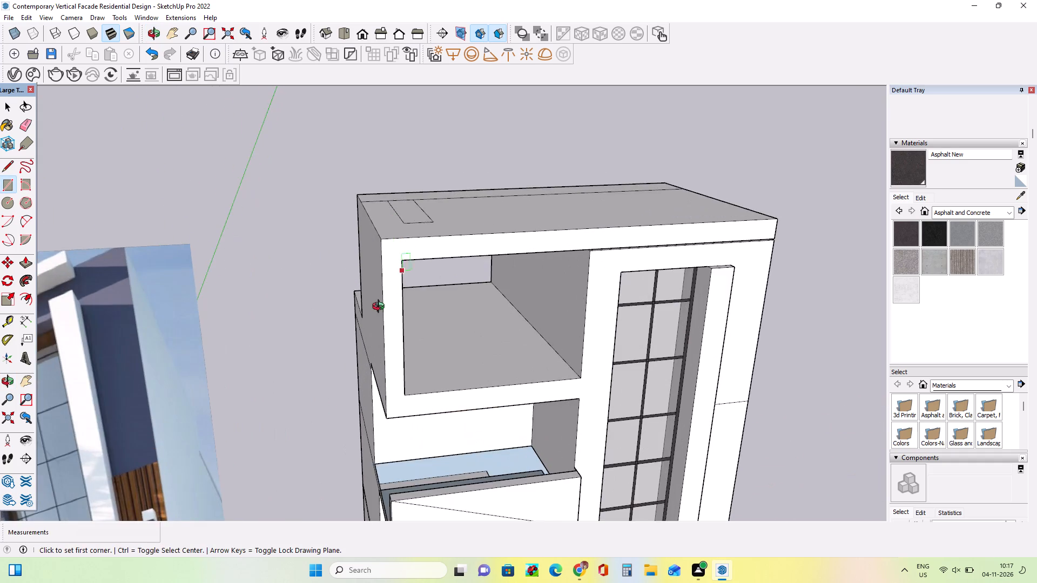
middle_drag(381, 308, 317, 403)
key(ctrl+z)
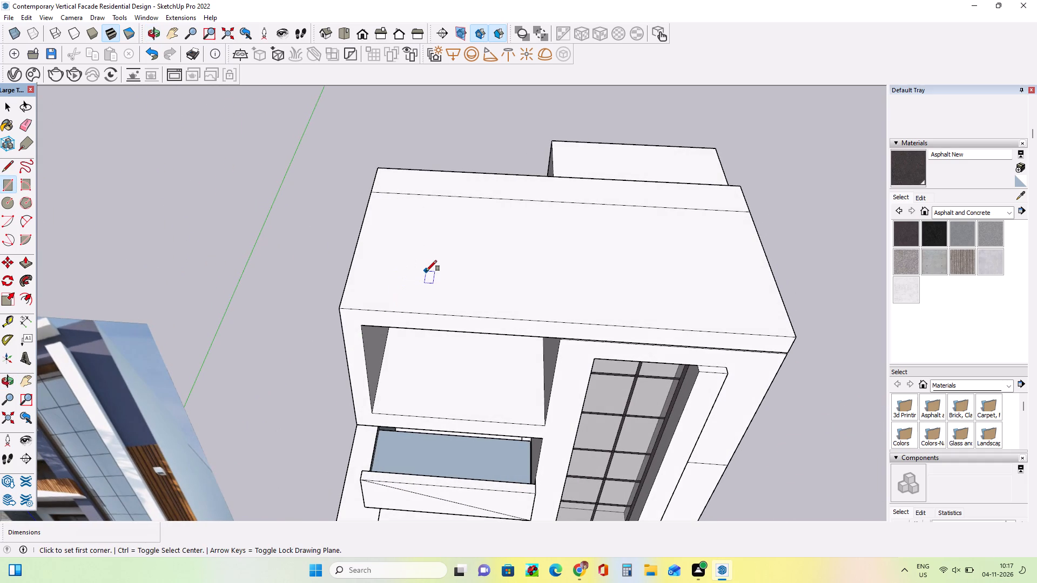
Draw a slot rectangle about 1' 9/16" by 7' 9 1/2" on the roof above the open balcony, starting on the cross edge.
click(399, 195)
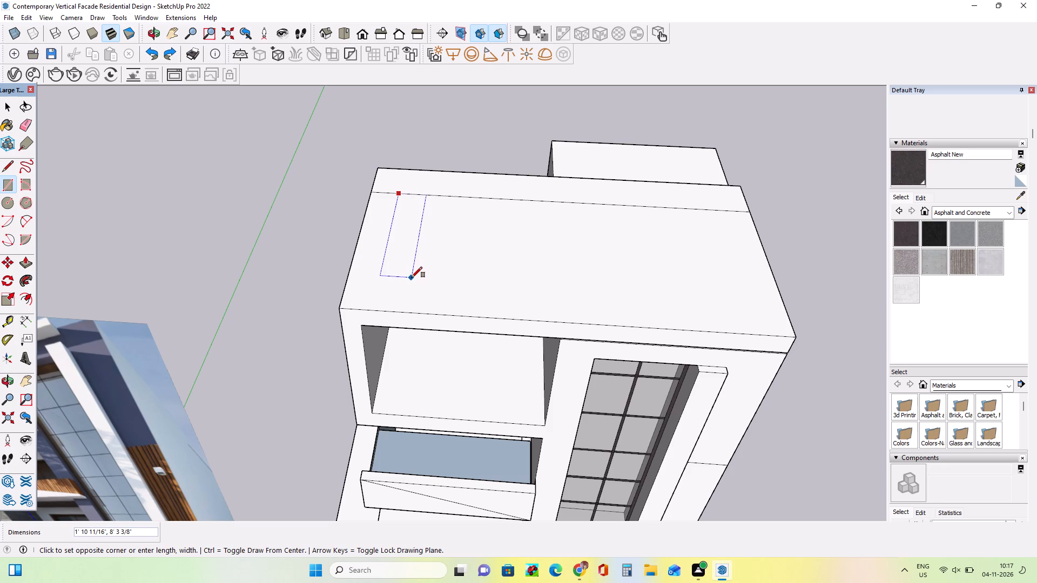
scroll(412, 277, up, 3)
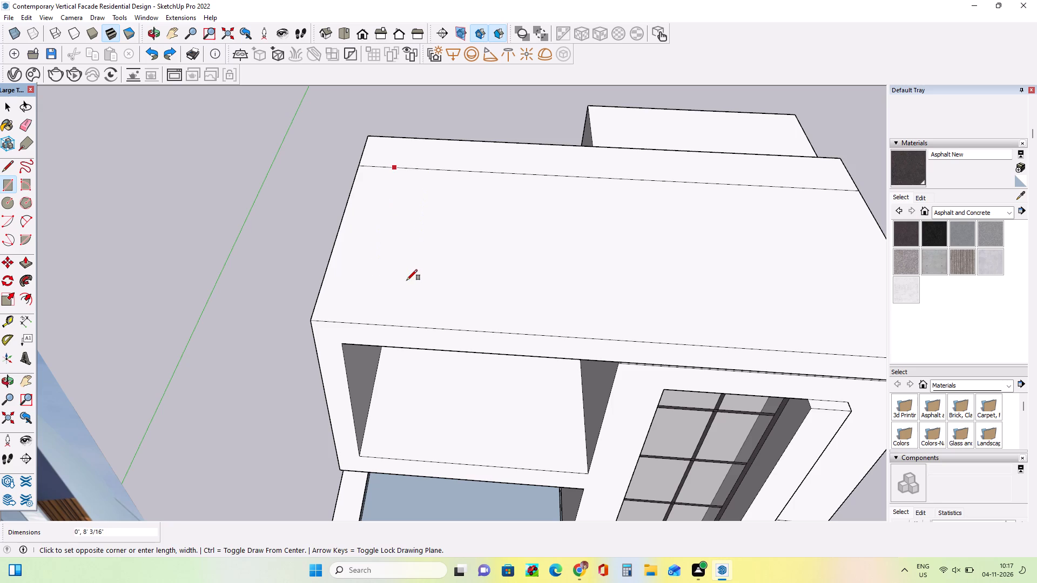
middle_drag(340, 272, 461, 291)
click(434, 289)
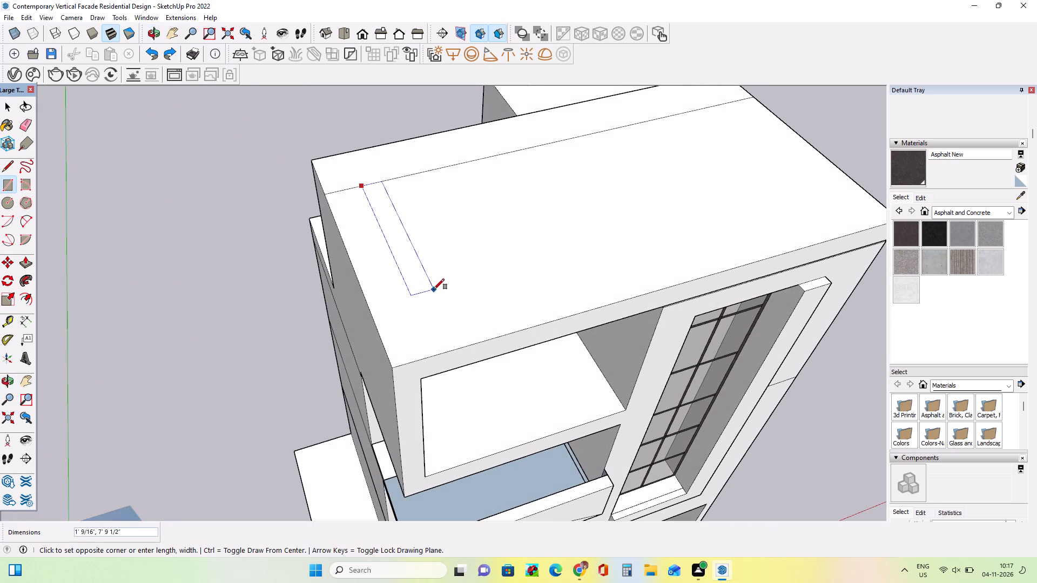
middle_drag(441, 334, 327, 301)
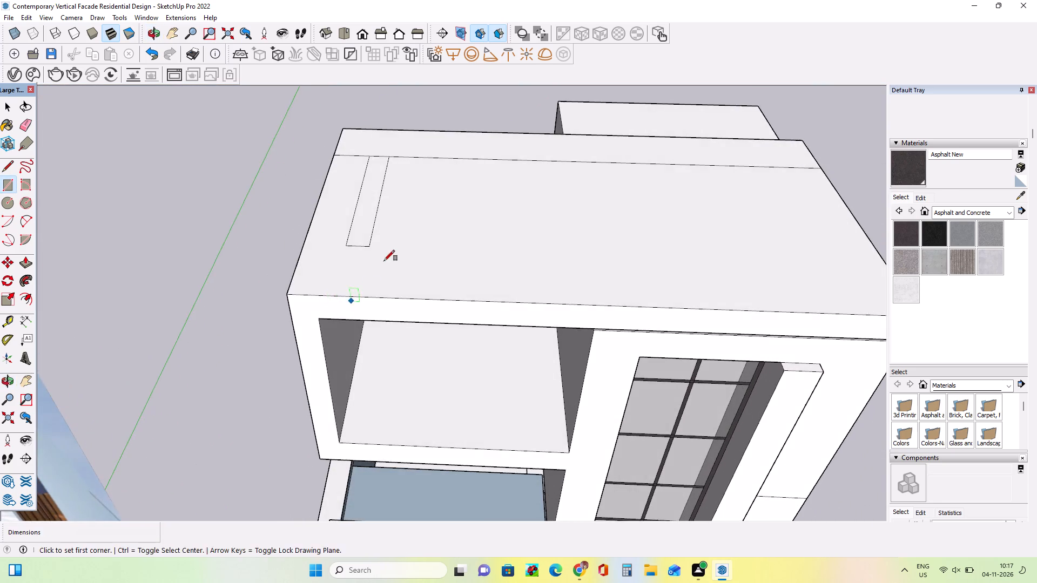
middle_drag(404, 272, 422, 295)
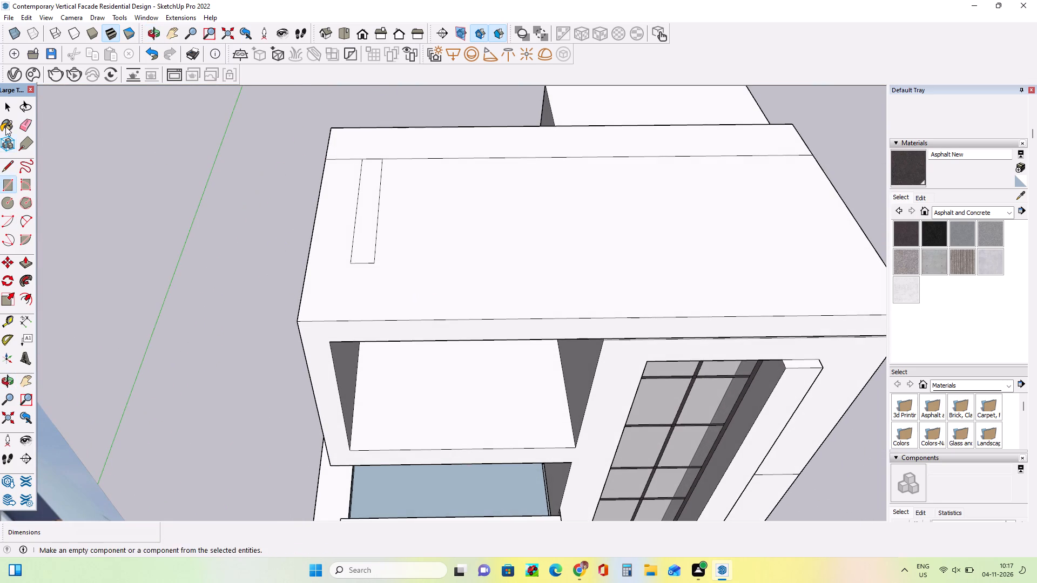
Copy the slot's face and edges sideways along the cross edge by about 1' 8 1/4", making an array of 5 copies.
click(7, 109)
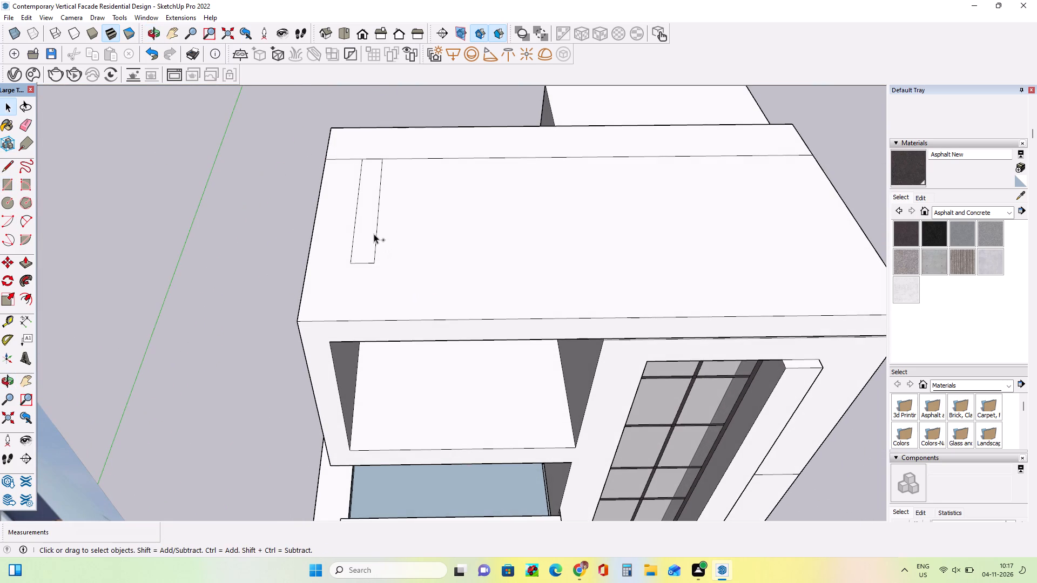
ctrl+click(374, 234)
ctrl+click(378, 243)
ctrl+click(366, 263)
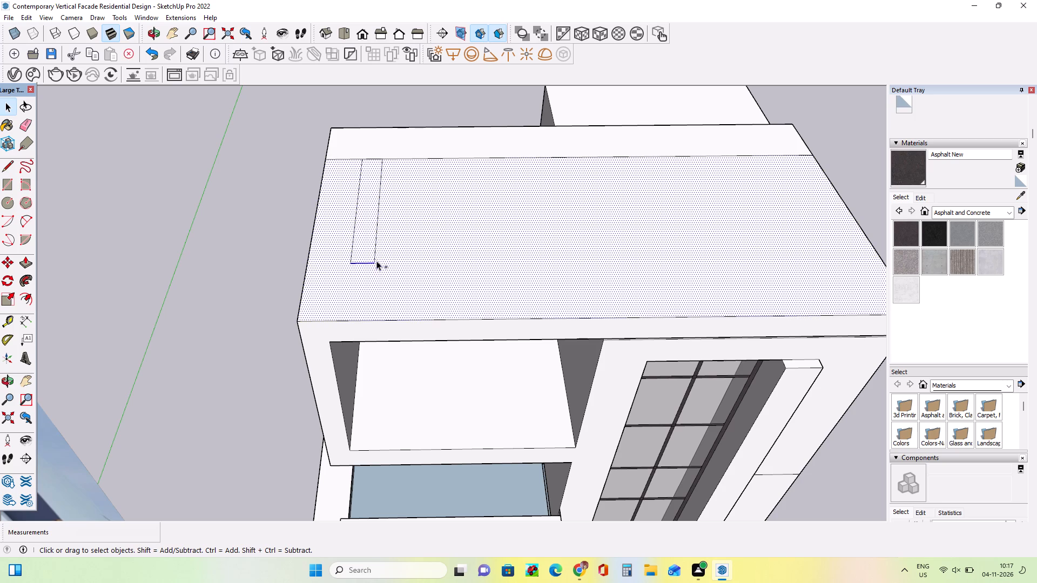
click(273, 225)
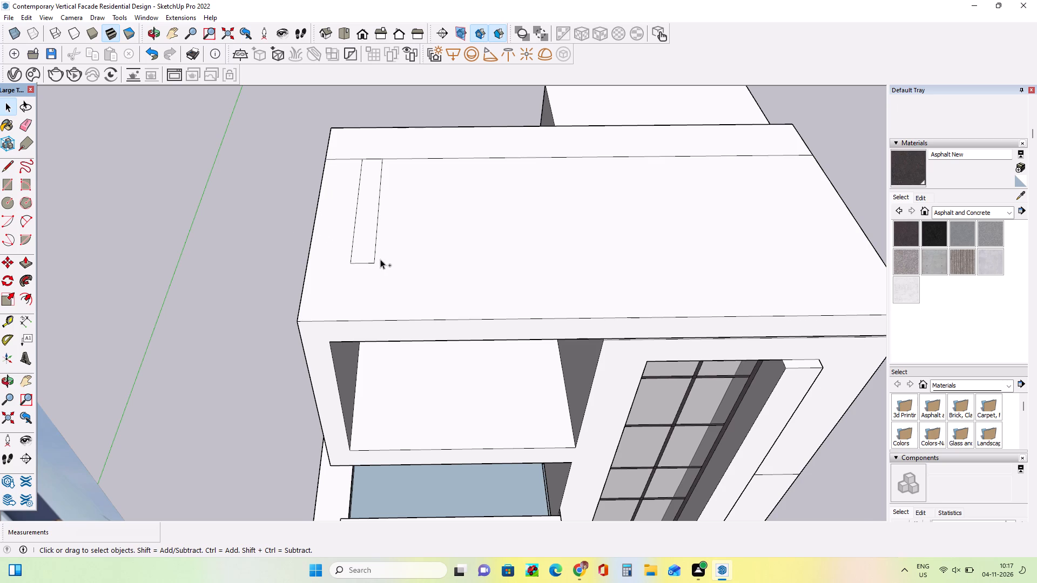
ctrl+click(376, 260)
ctrl+scroll(376, 260, up, 3)
ctrl+click(375, 257)
ctrl+click(369, 265)
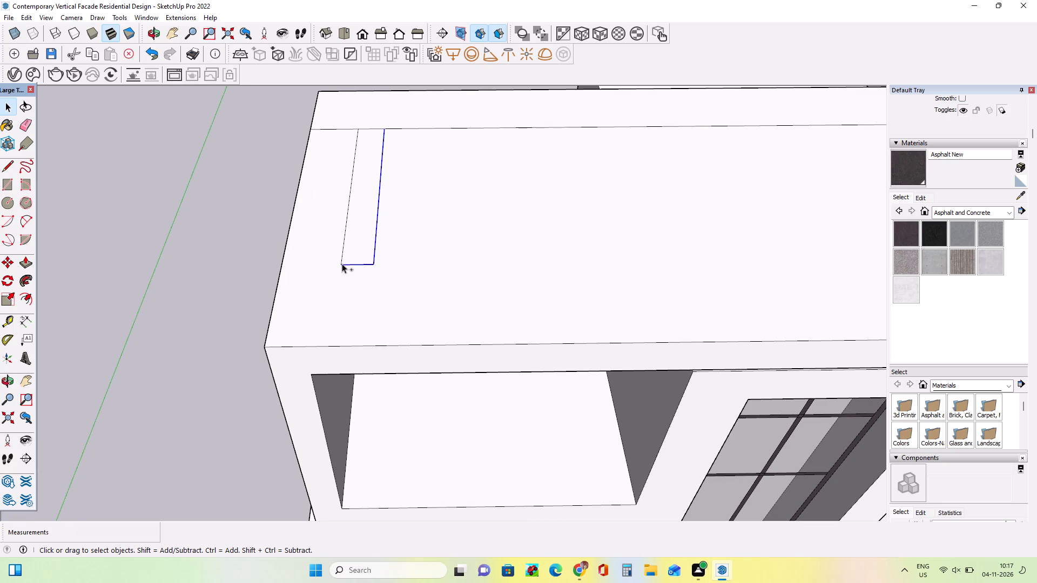
ctrl+click(345, 256)
ctrl+click(345, 250)
ctrl+scroll(354, 284, down, 3)
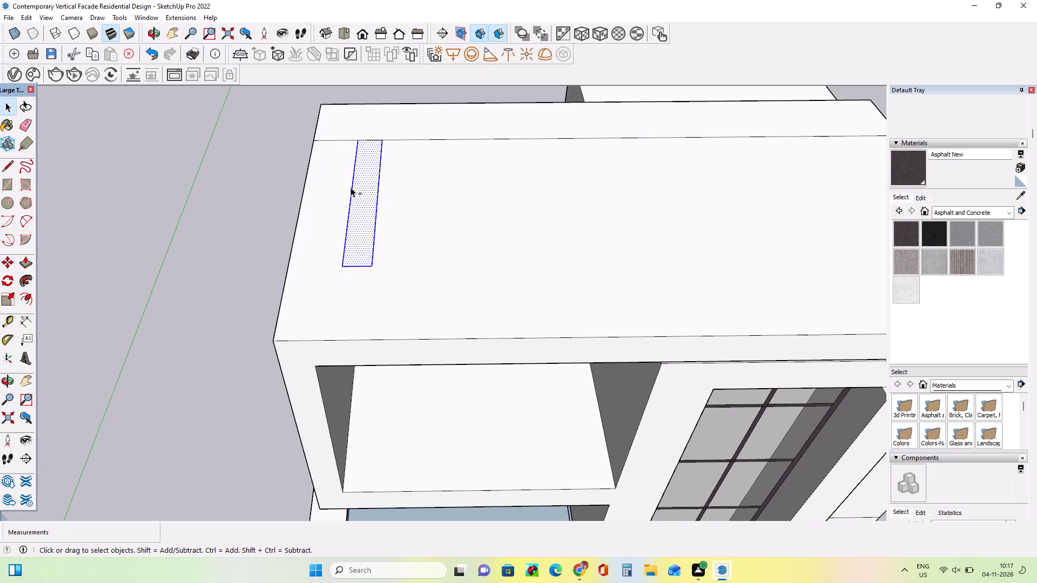
ctrl+click(368, 159)
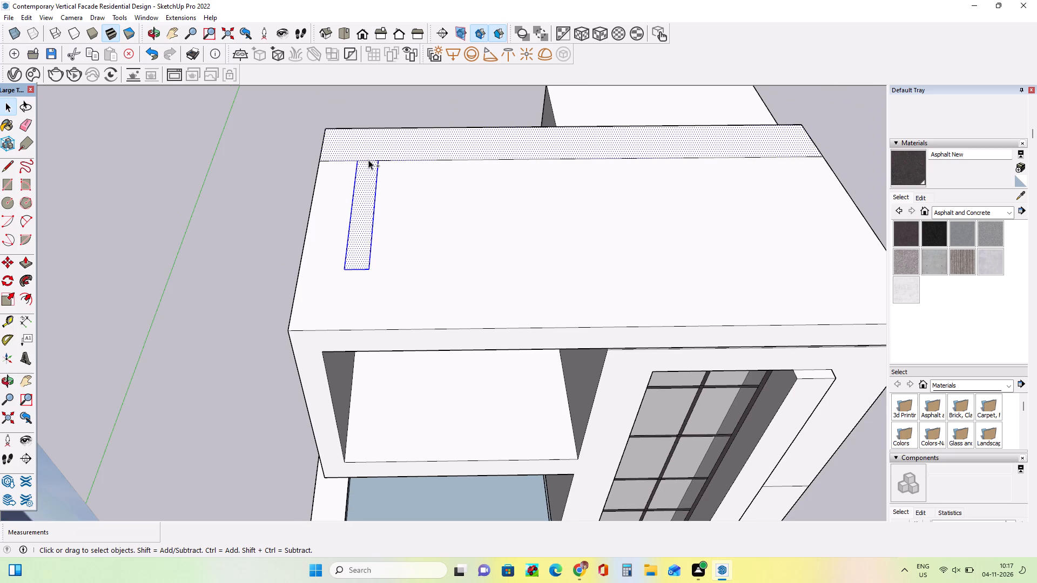
ctrl+click(368, 160)
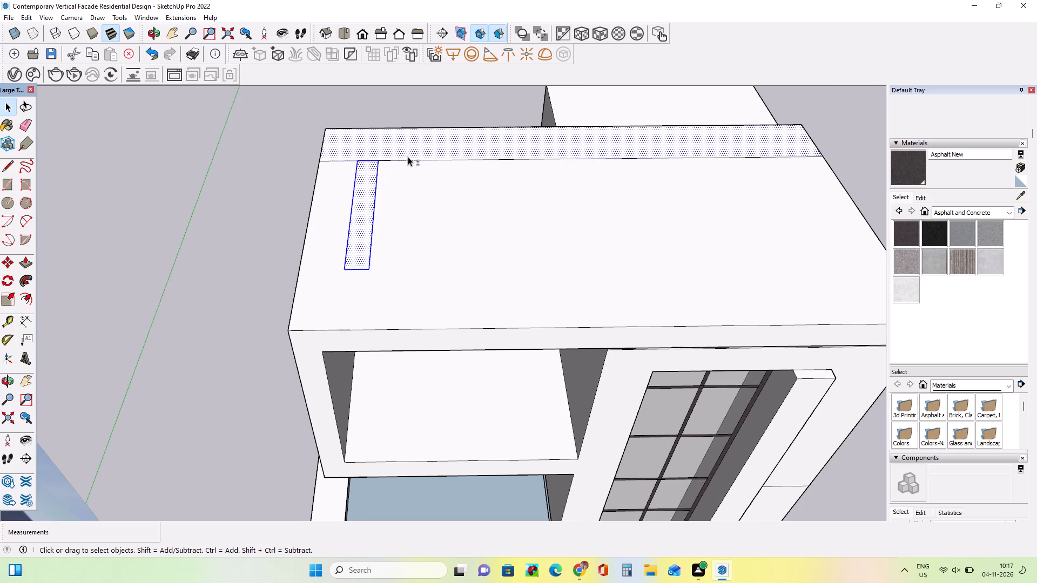
shift+click(410, 149)
middle_drag(399, 219, 379, 179)
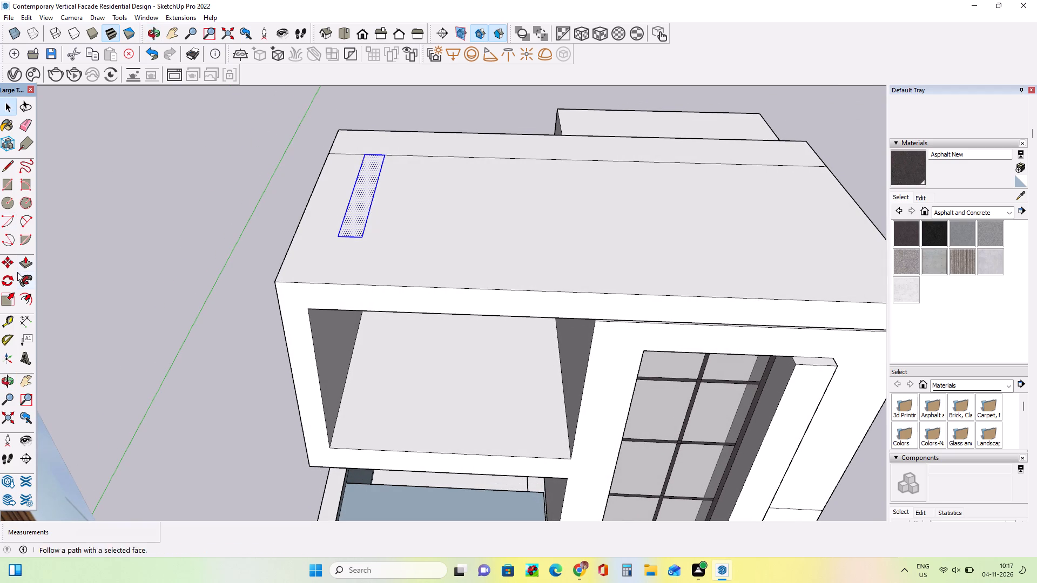
click(8, 264)
click(365, 238)
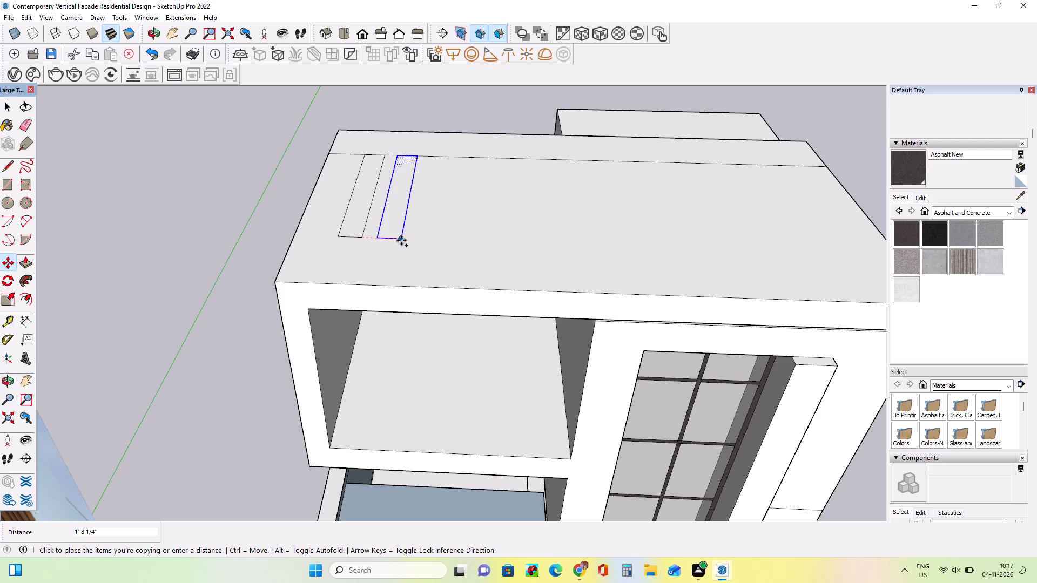
click(401, 240)
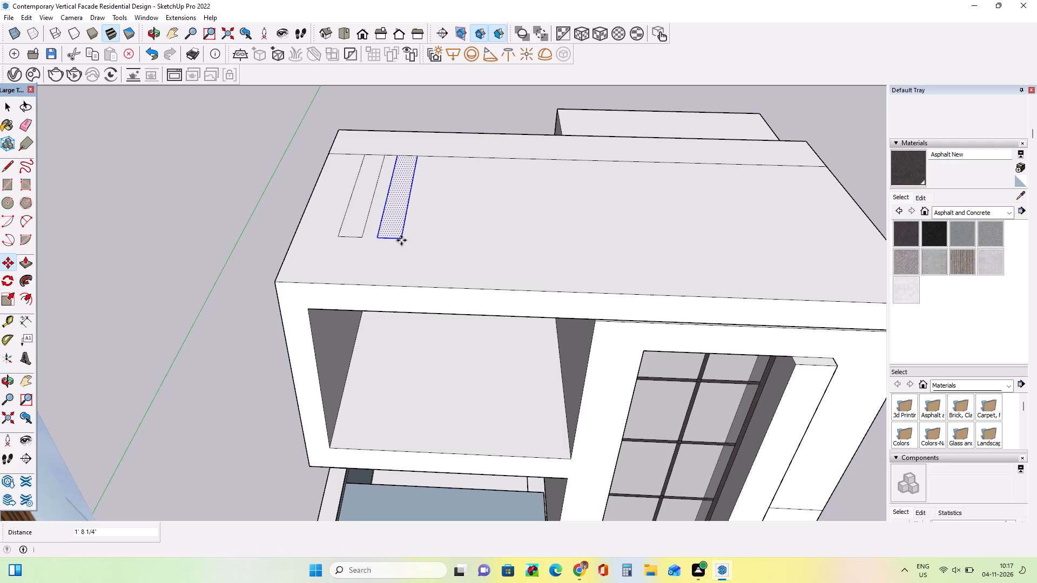
key(shift+asterisk)
key(5)
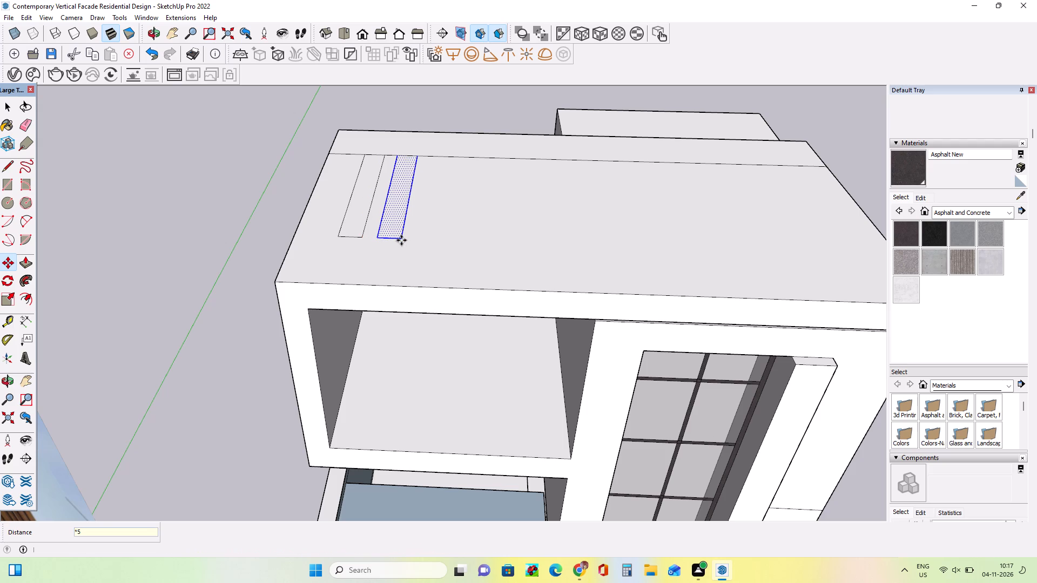
key(Return)
middle_drag(430, 289, 462, 176)
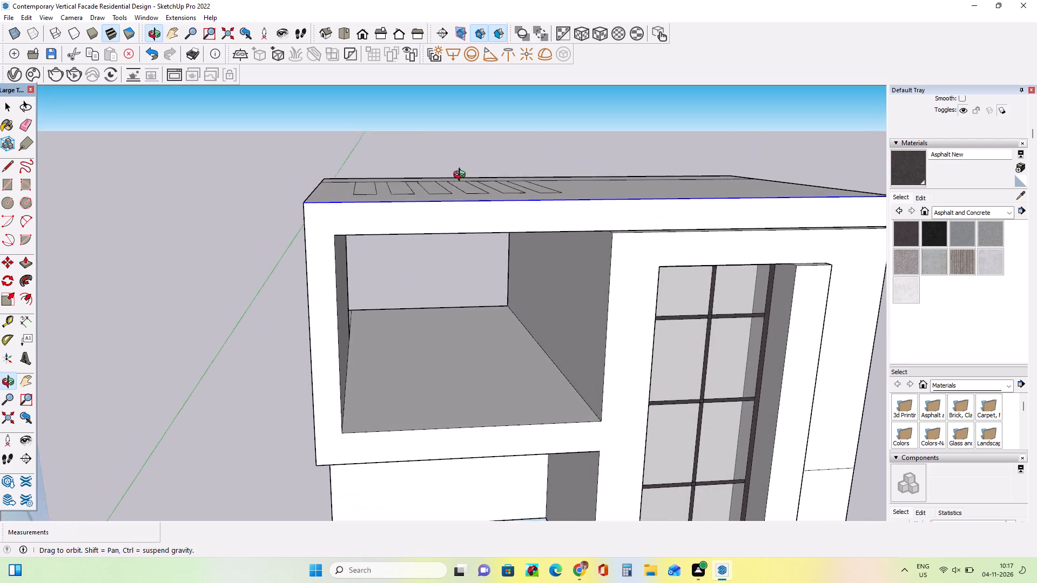
middle_drag(462, 176, 392, 295)
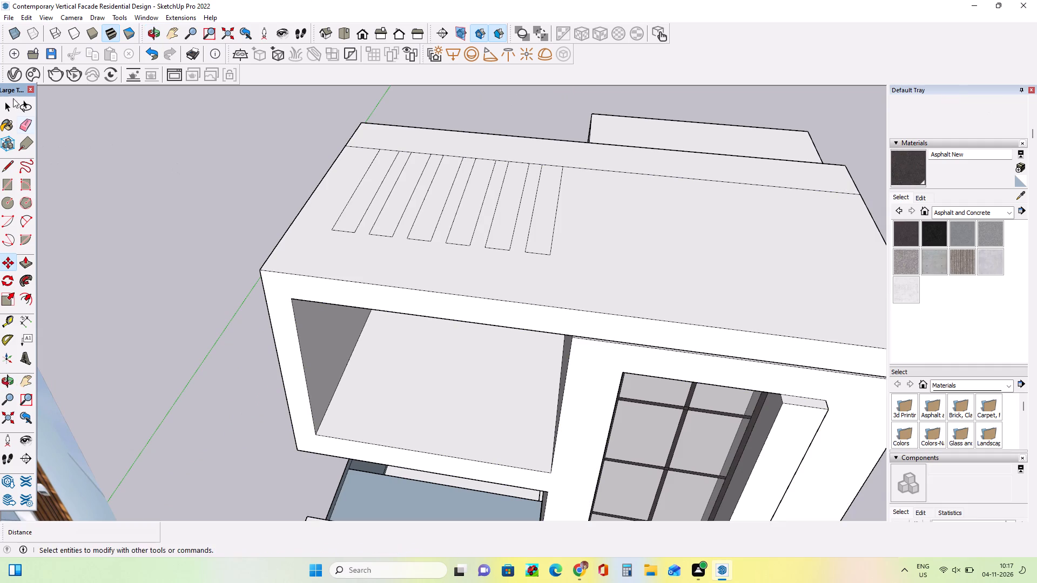
Erase the cross edge's segments beside and between the roof slots, leaving six separate closed rectangles.
click(20, 118)
middle_drag(423, 247, 434, 336)
scroll(372, 135, up, 4)
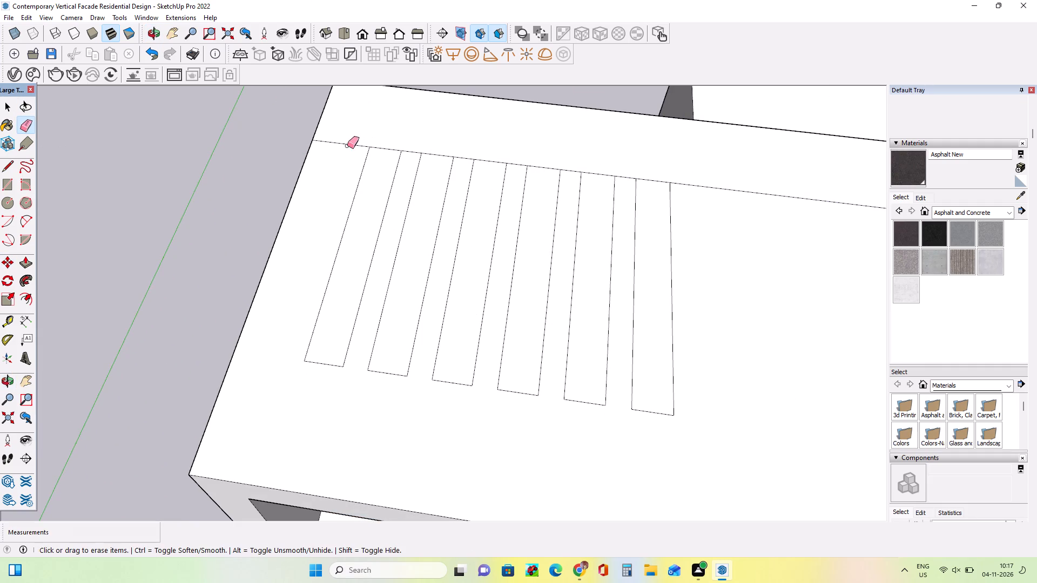
drag(347, 146, 368, 116)
drag(409, 155, 424, 137)
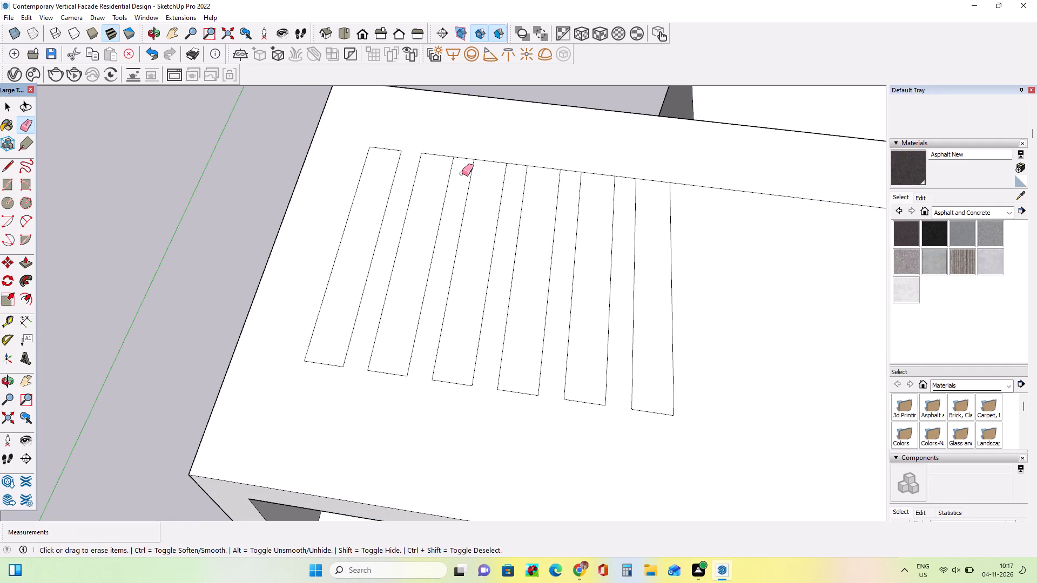
drag(461, 171, 475, 122)
drag(466, 168, 477, 136)
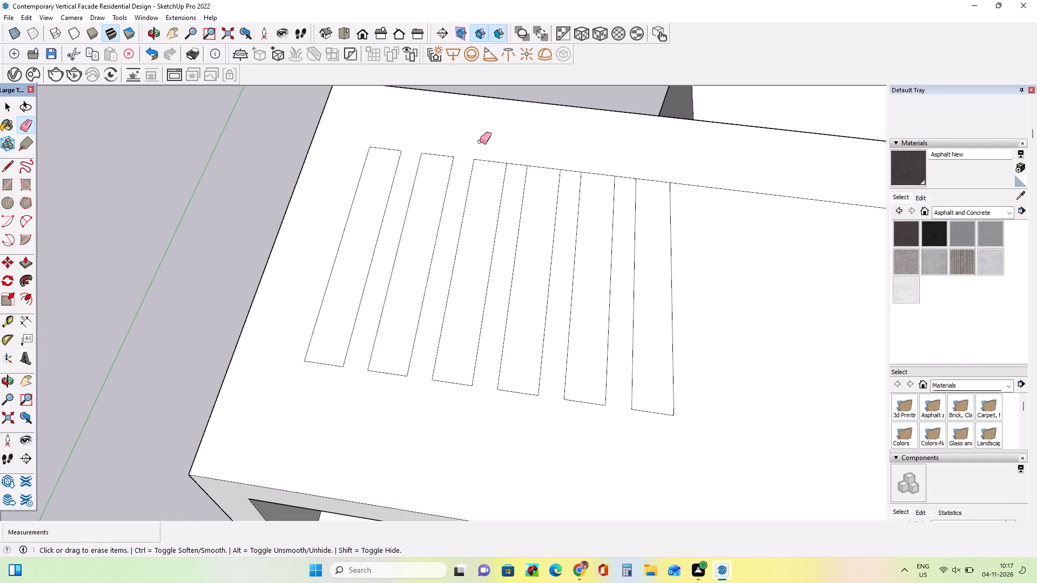
drag(518, 171, 529, 133)
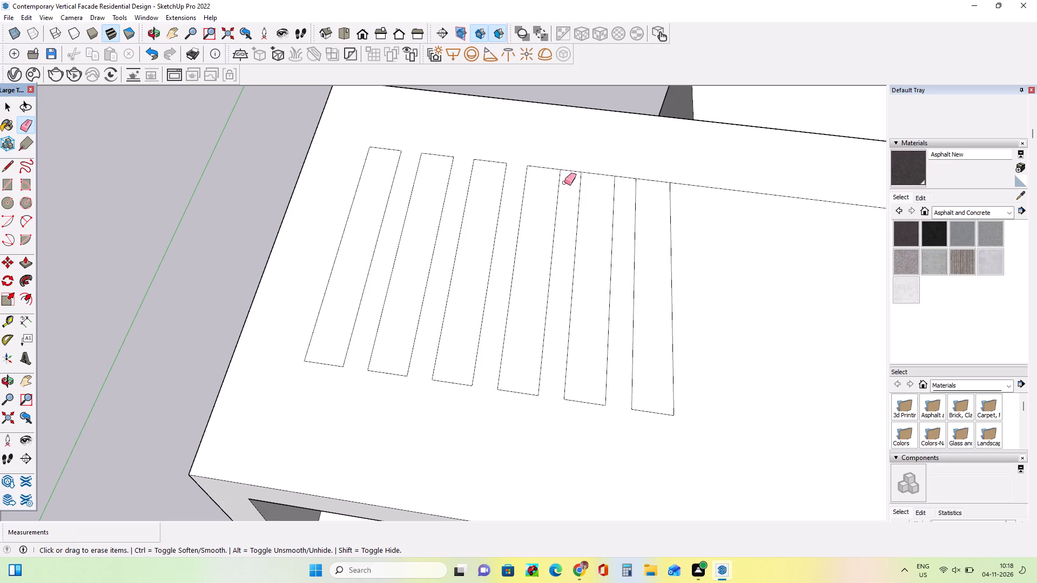
drag(566, 182, 574, 144)
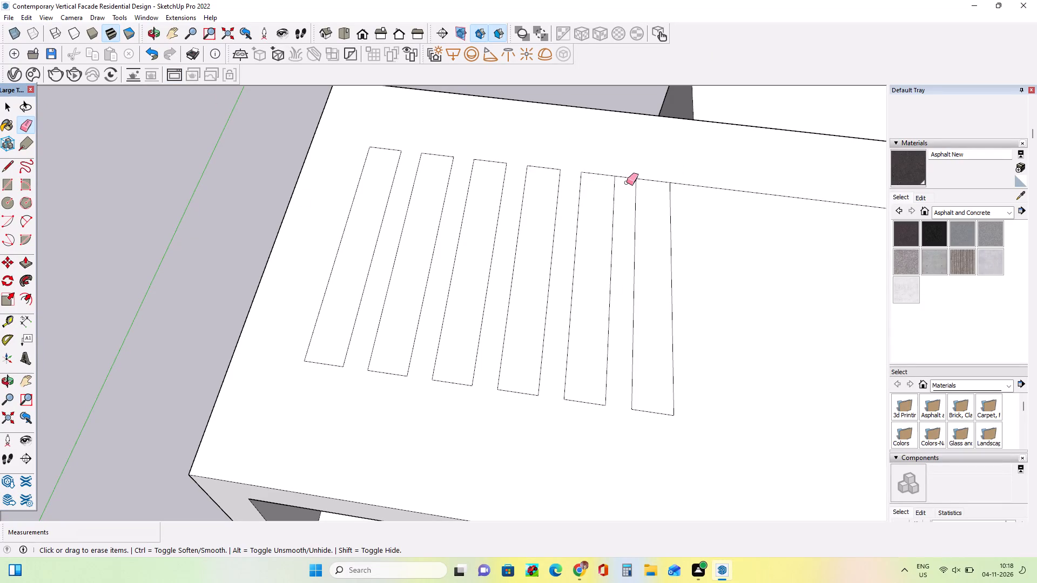
drag(624, 181, 637, 148)
drag(718, 191, 723, 175)
Push the outermost slot rectangle down through the roof slab by about 1' 3 5/8" with Push/Pull.
scroll(402, 207, down, 3)
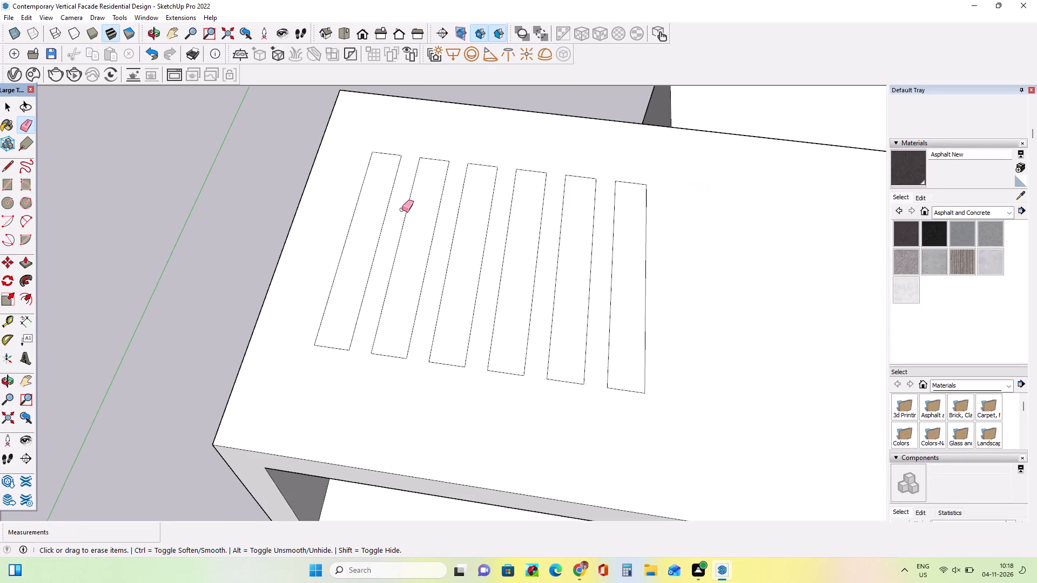
scroll(402, 209, down, 6)
middle_drag(456, 239, 567, 125)
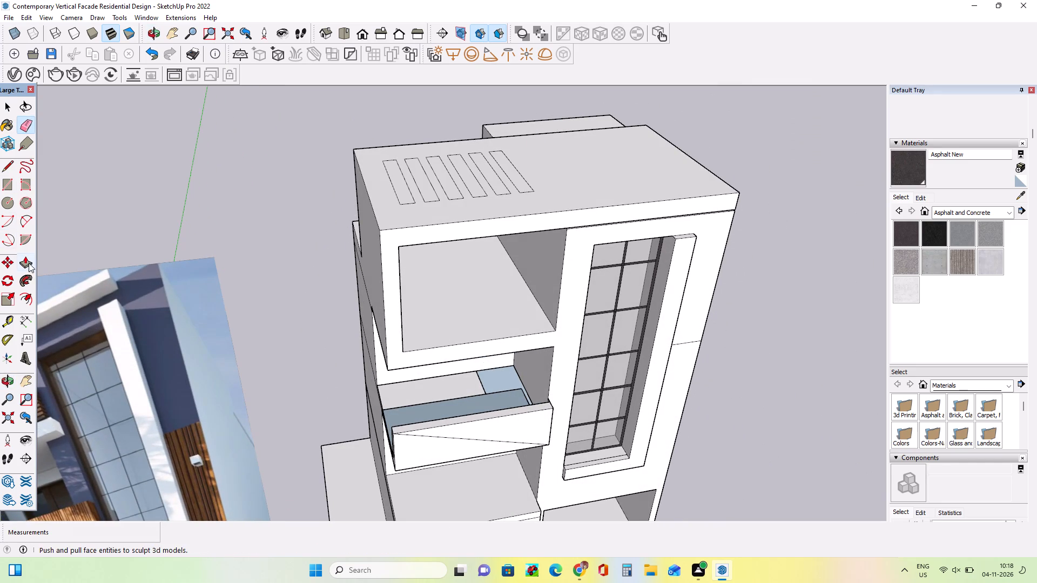
click(27, 263)
scroll(441, 209, up, 1)
middle_drag(446, 223, 454, 286)
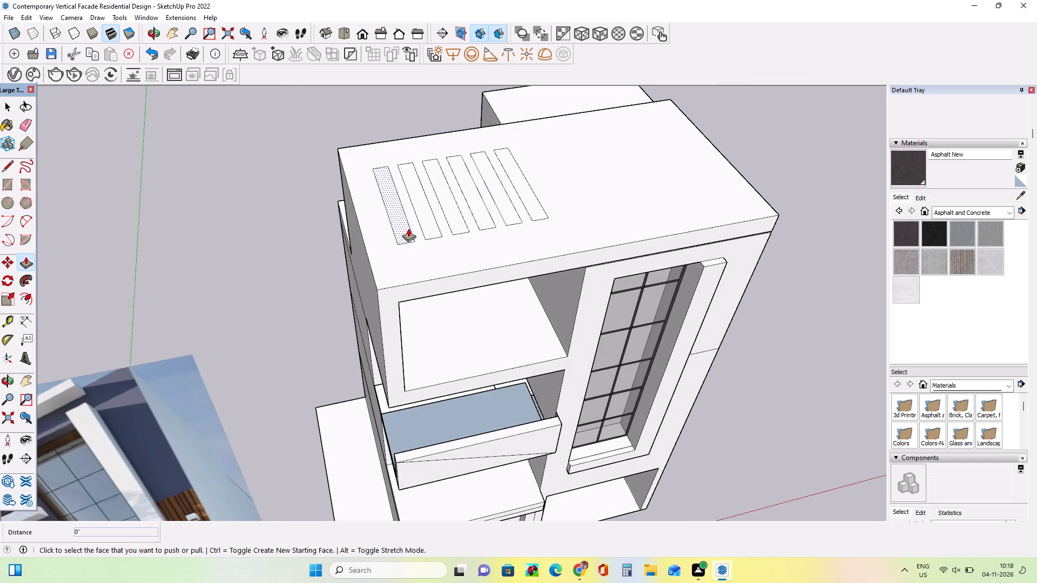
drag(408, 228, 379, 292)
middle_drag(440, 301, 386, 201)
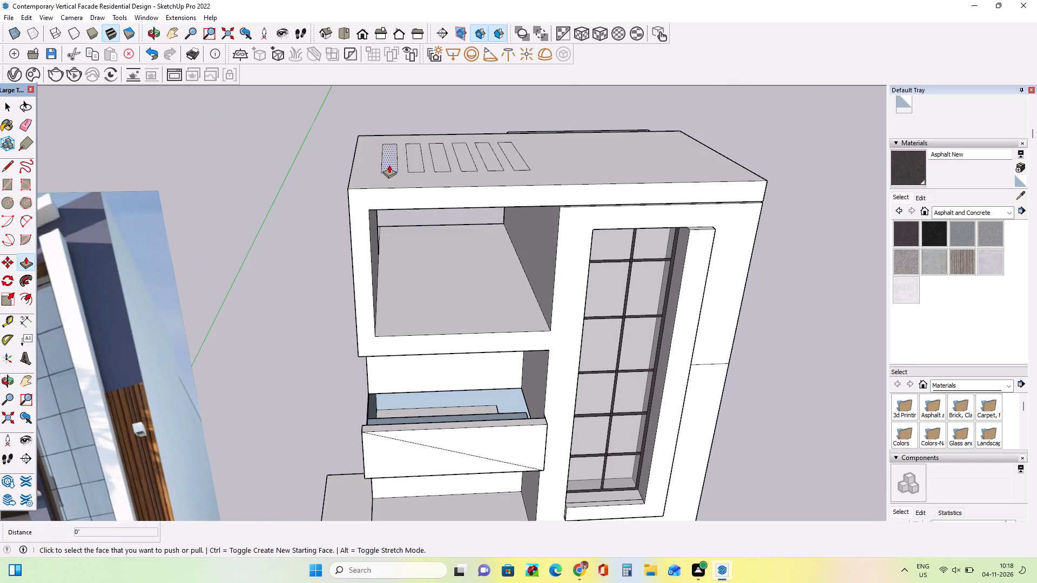
drag(389, 164, 372, 209)
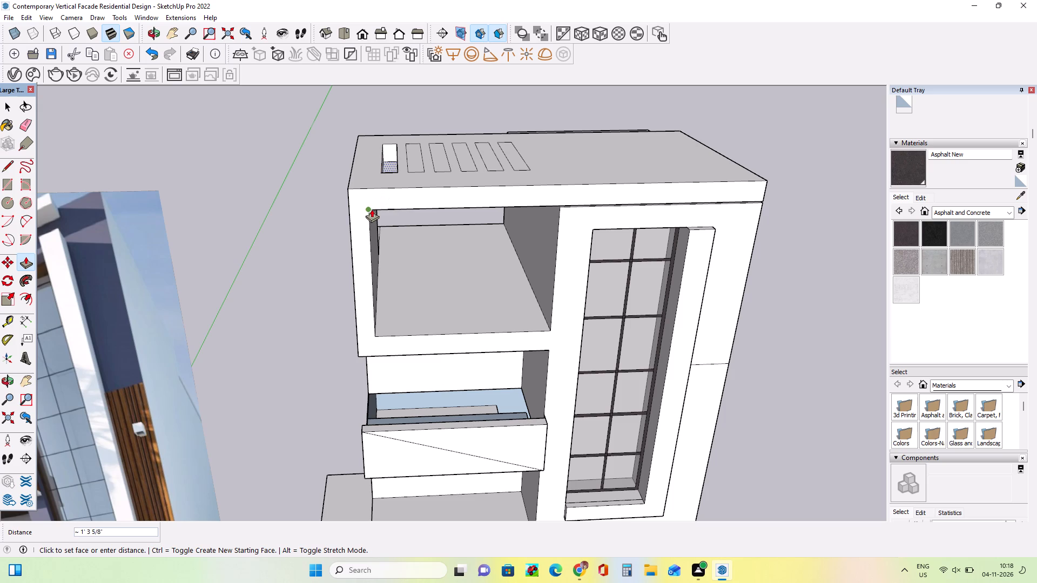
drag(372, 209, 371, 211)
middle_drag(446, 226, 520, 329)
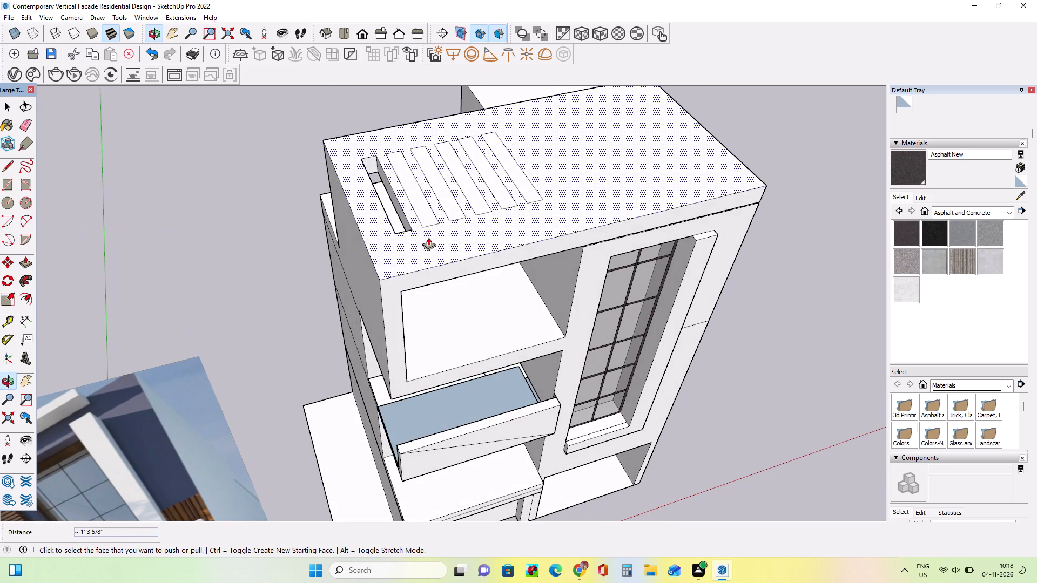
Push the remaining five slot rectangles down through the roof slab by the same 1' 3 5/8" as the first opening.
drag(426, 216, 414, 287)
middle_drag(472, 282, 325, 286)
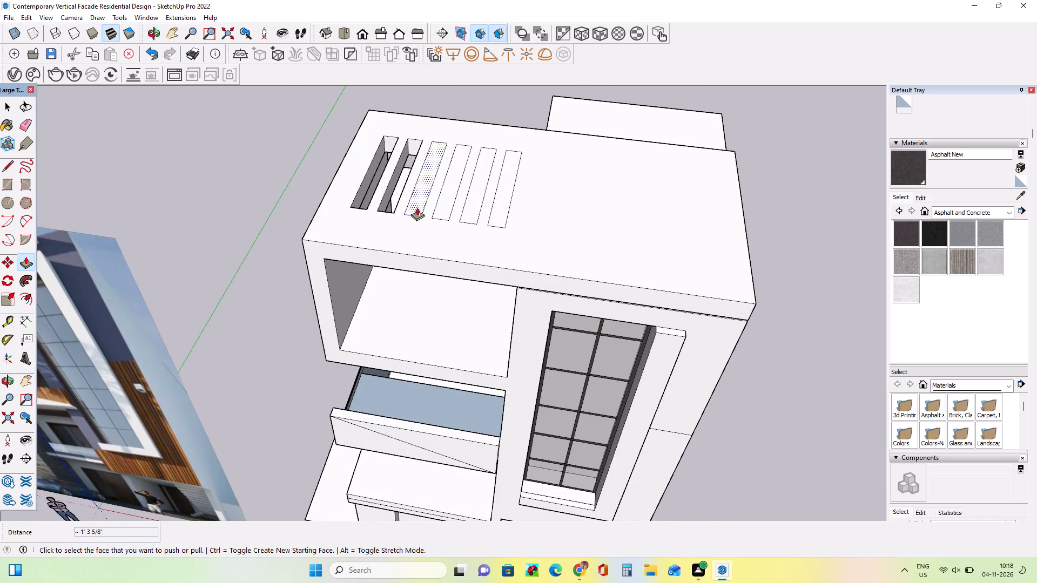
drag(417, 207, 394, 268)
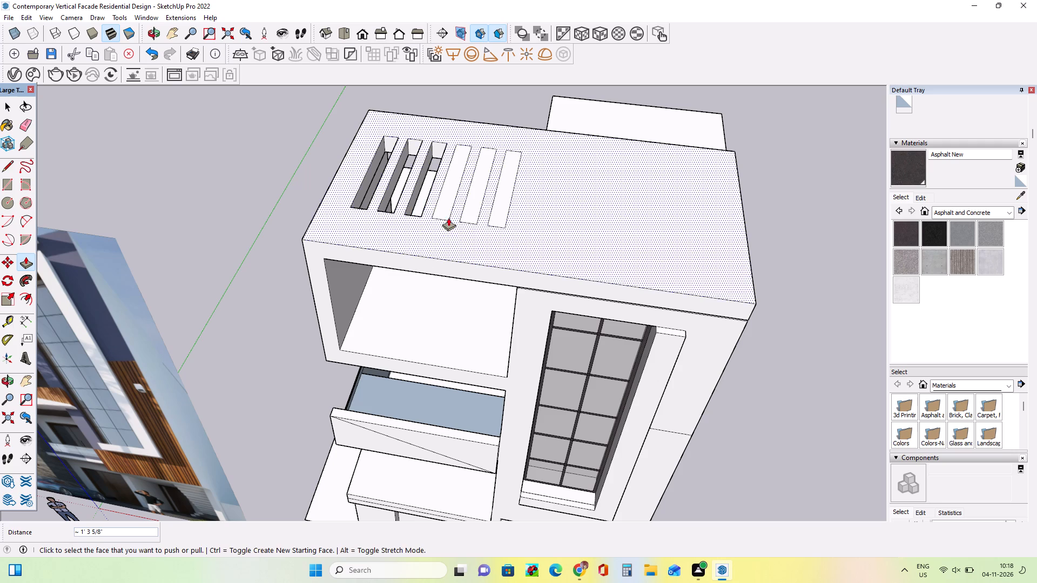
drag(440, 208, 418, 272)
drag(468, 213, 455, 277)
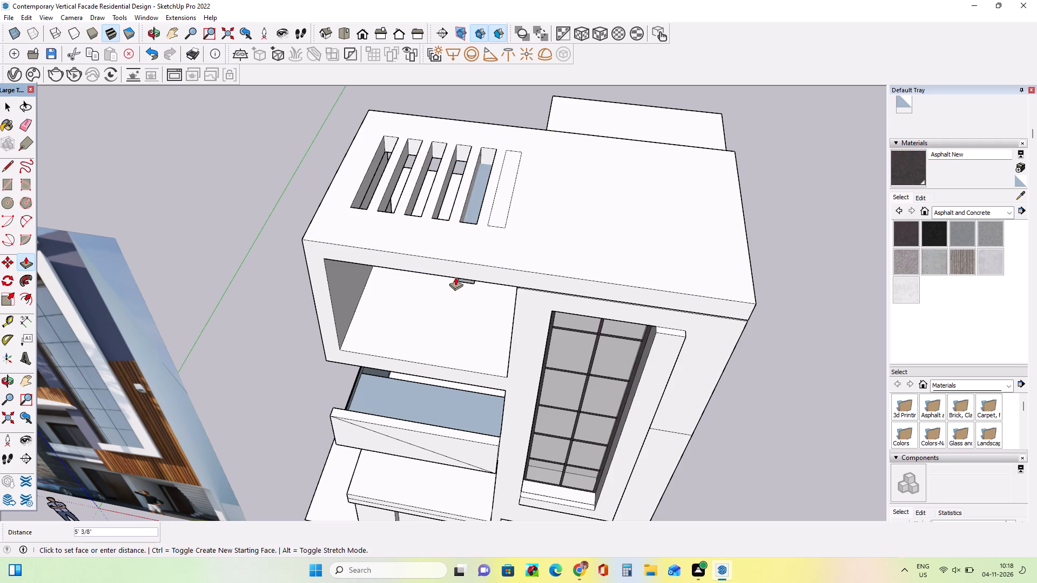
drag(455, 277, 456, 275)
drag(495, 213, 480, 280)
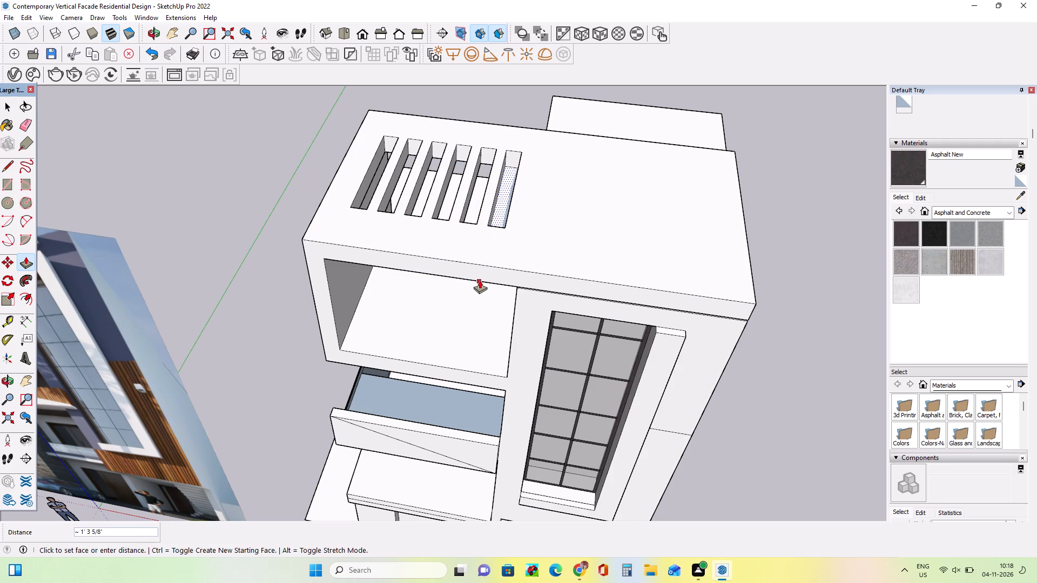
drag(480, 280, 479, 281)
Examine the slatted roof openings from below, in front and above, and compare the top balcony with the reference image.
middle_drag(369, 257, 524, 0)
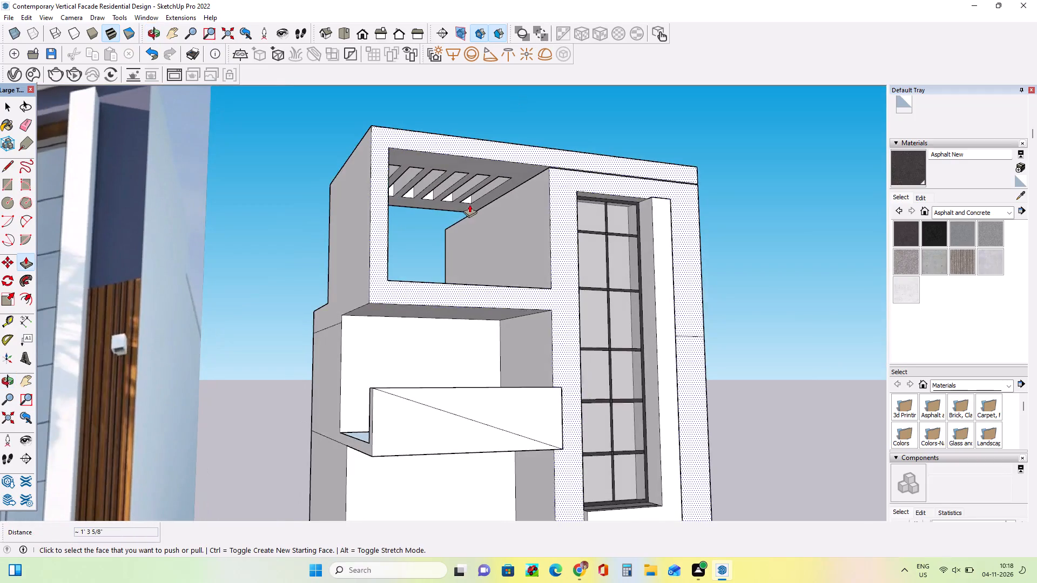
scroll(467, 207, up, 3)
middle_drag(491, 219, 410, 267)
scroll(410, 267, down, 7)
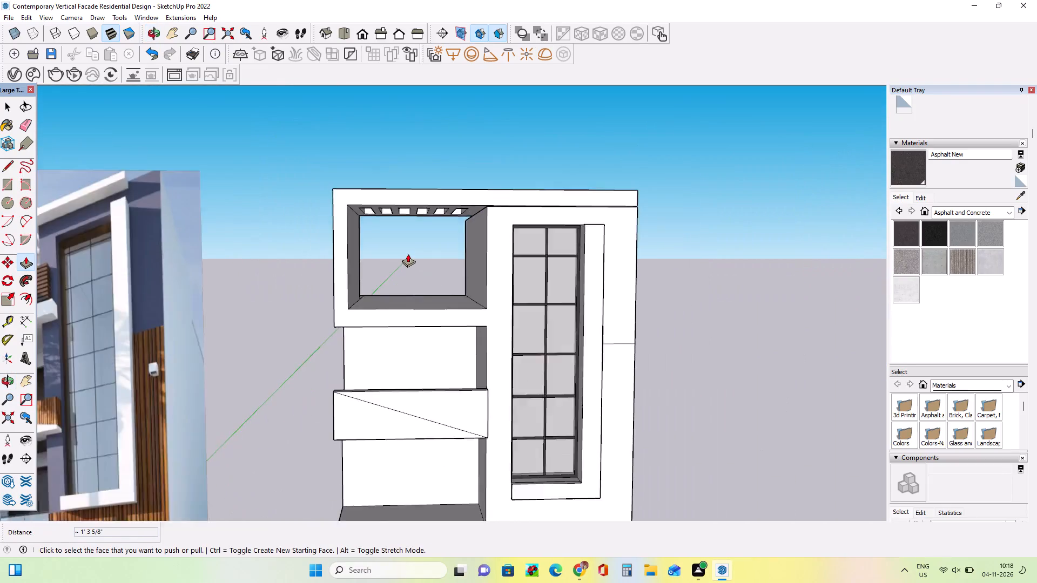
scroll(408, 253, down, 3)
middle_drag(378, 268, 379, 269)
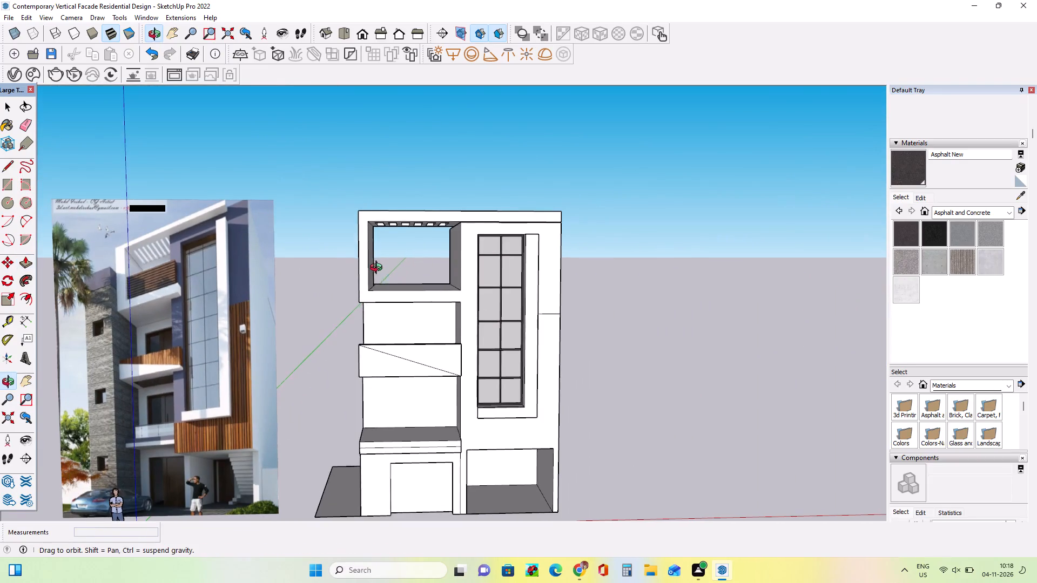
middle_drag(379, 269, 383, 277)
middle_drag(381, 301, 371, 326)
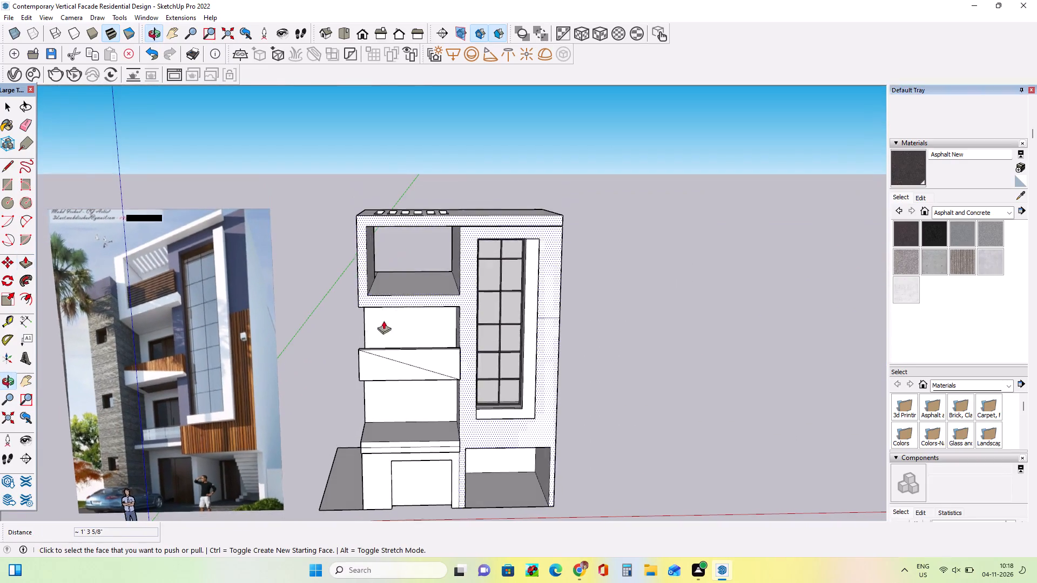
scroll(411, 302, up, 3)
middle_click(408, 305)
scroll(139, 293, down, 4)
scroll(38, 302, up, 2)
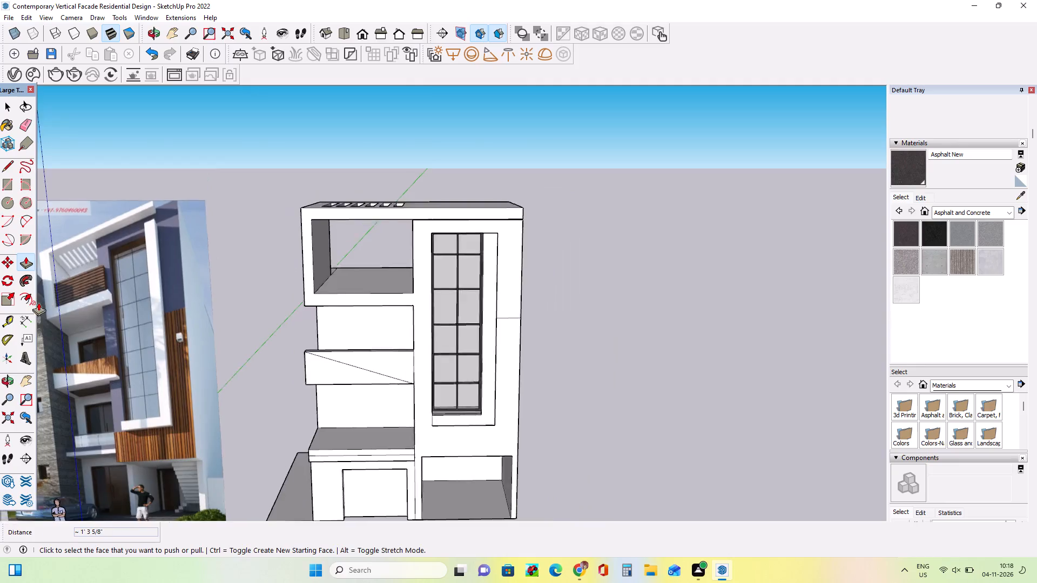
scroll(38, 302, up, 13)
middle_drag(59, 301, 62, 309)
middle_drag(62, 309, 57, 314)
scroll(42, 302, down, 8)
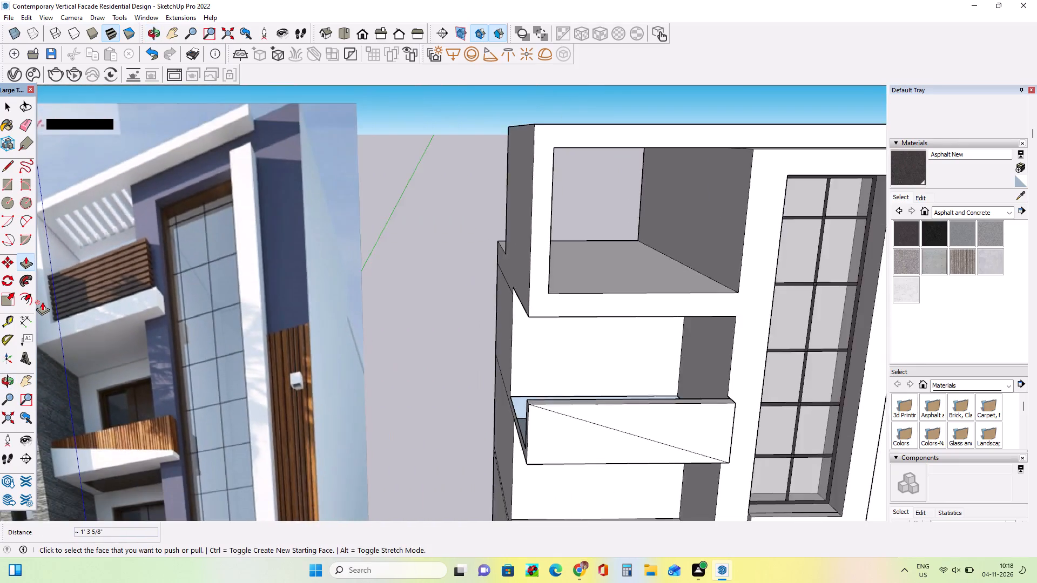
scroll(42, 302, down, 3)
middle_drag(382, 299, 350, 308)
scroll(428, 314, up, 3)
middle_drag(428, 316, 427, 323)
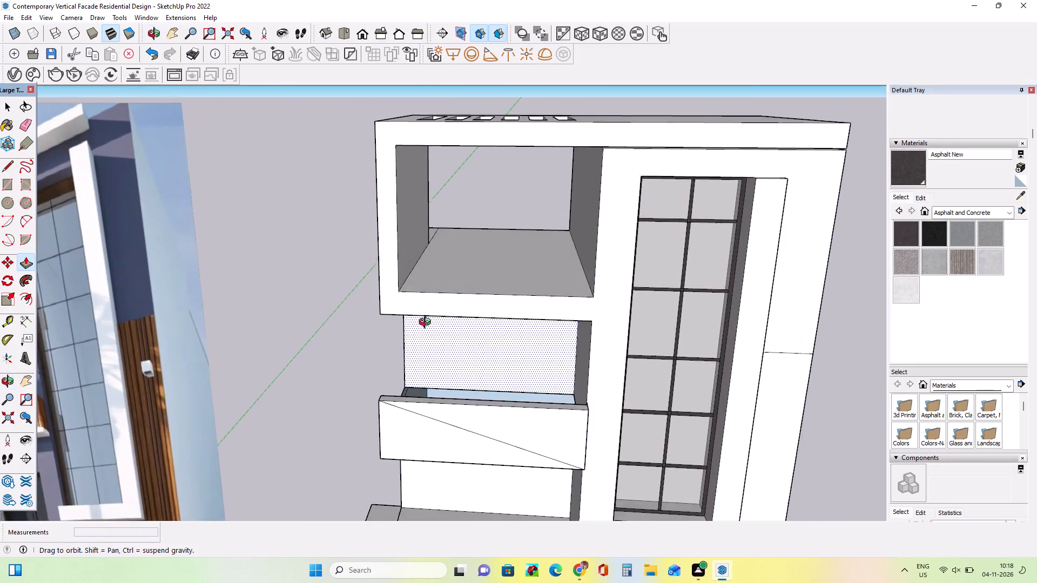
middle_drag(427, 323, 427, 330)
scroll(420, 288, down, 4)
middle_drag(464, 281, 306, 307)
scroll(410, 234, up, 4)
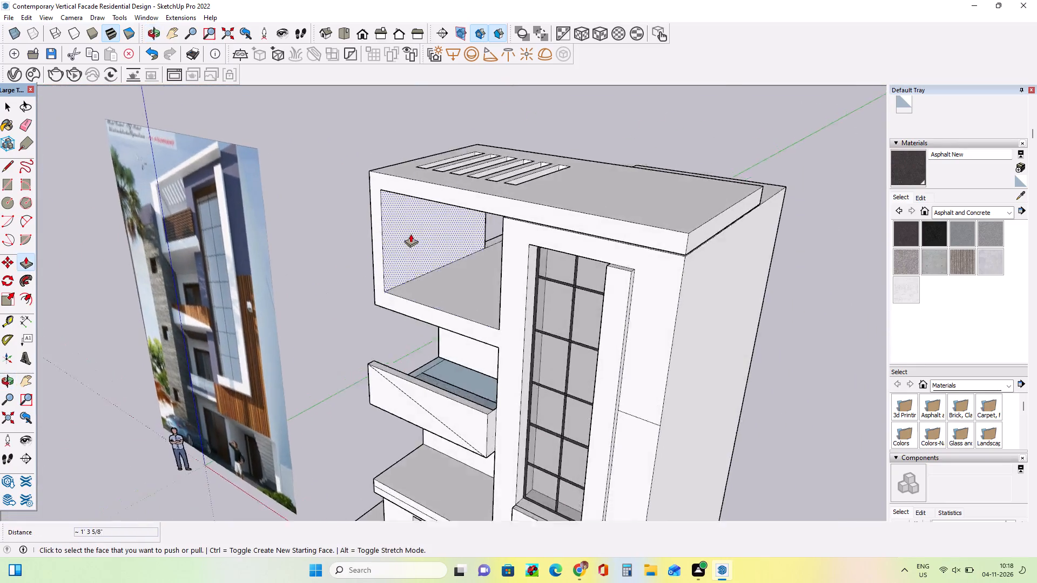
Draw two vertical lines about 8' 6 5/8" tall from floor to ceiling on the top balcony's inner side wall, near its front edge.
middle_drag(426, 281, 428, 216)
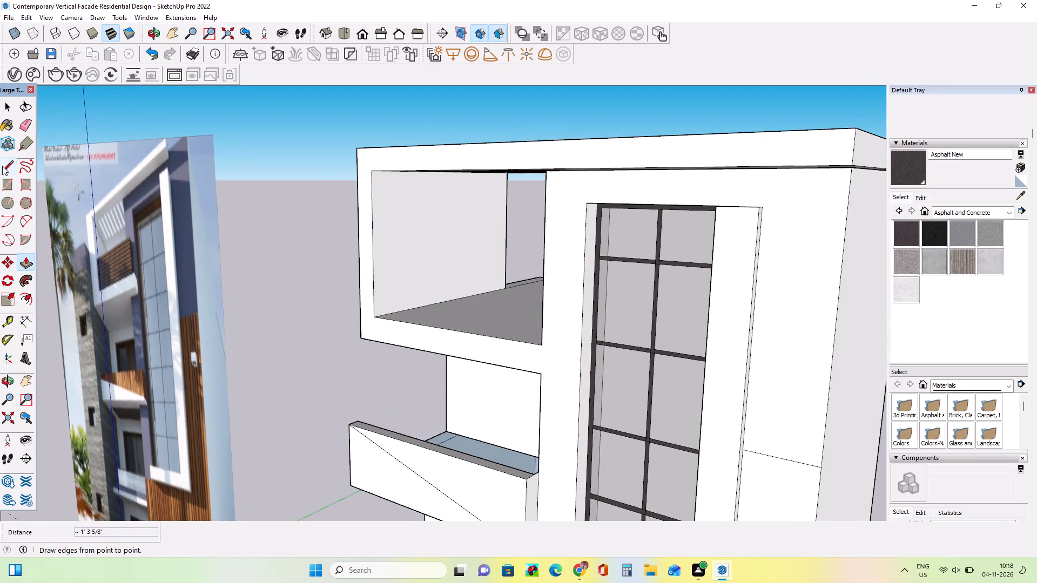
click(5, 163)
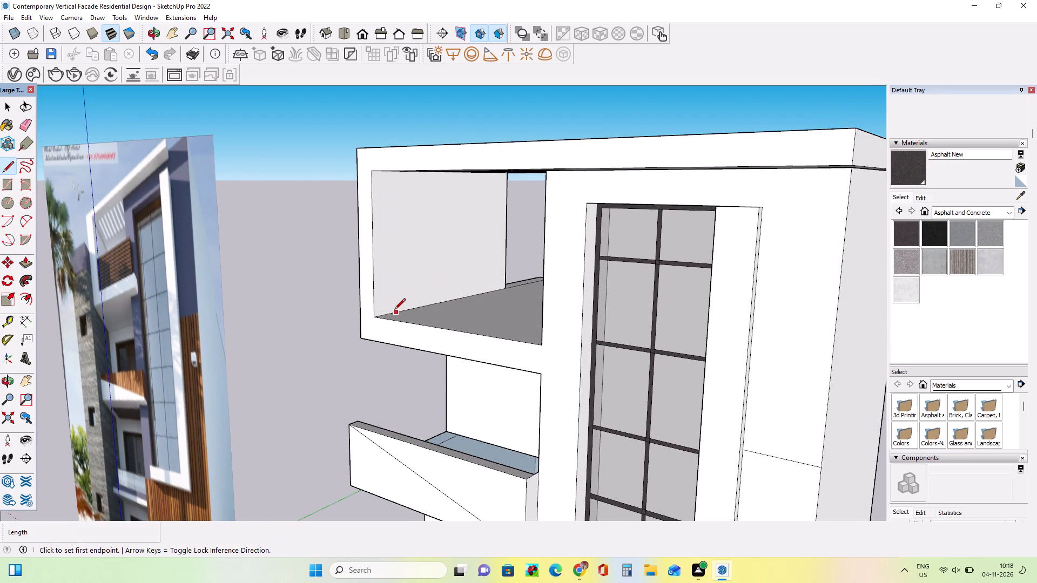
click(384, 312)
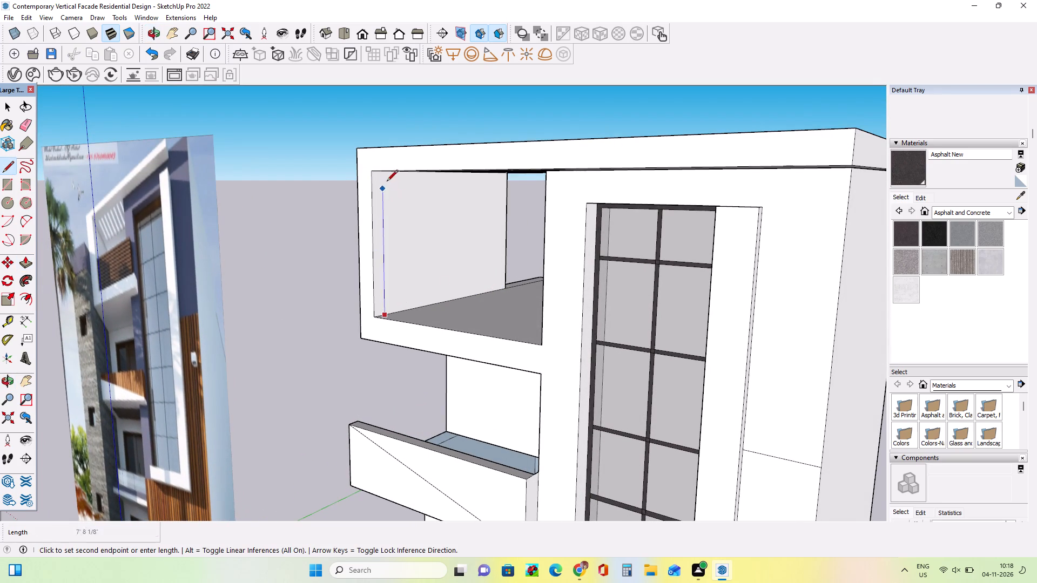
middle_drag(400, 192, 366, 127)
scroll(412, 213, up, 4)
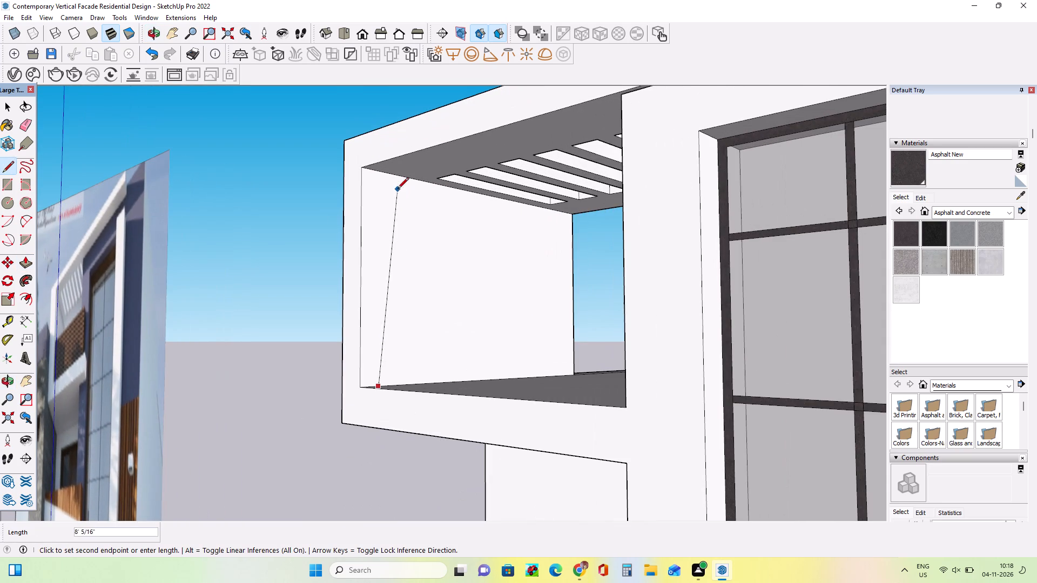
click(381, 171)
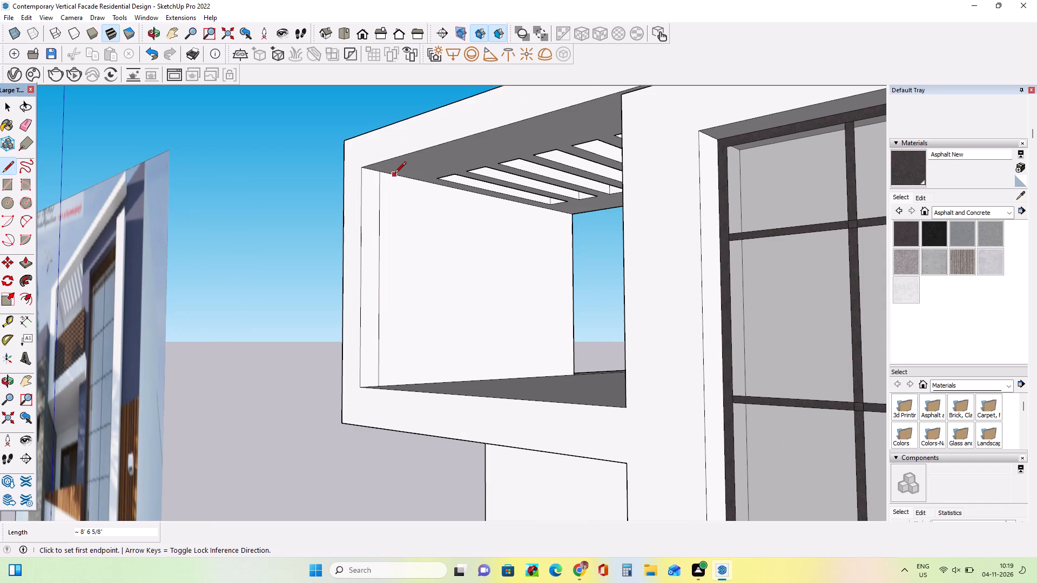
click(395, 174)
middle_drag(427, 371, 425, 448)
scroll(404, 379, up, 3)
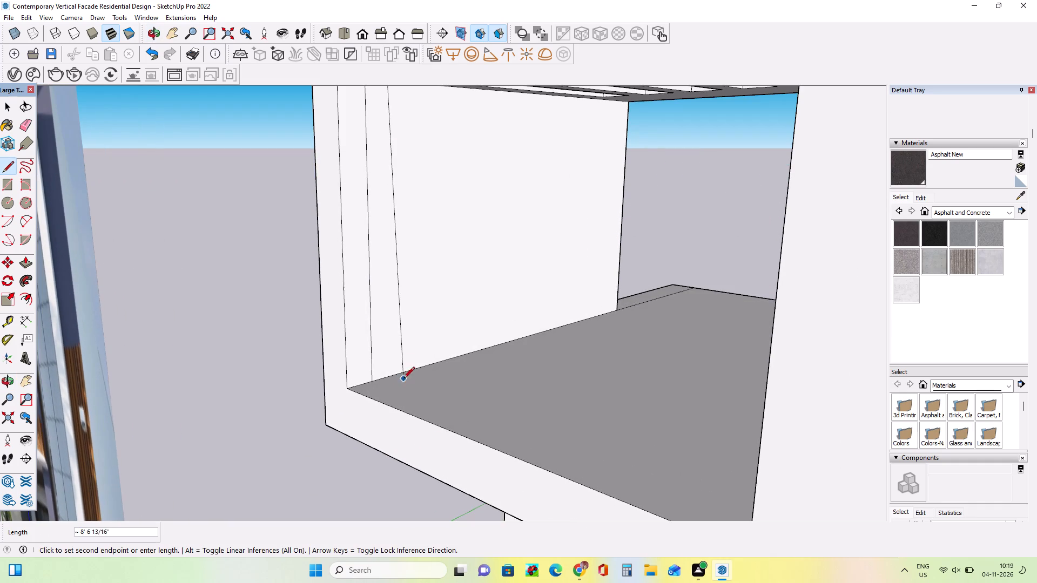
click(393, 379)
middle_drag(418, 409, 440, 430)
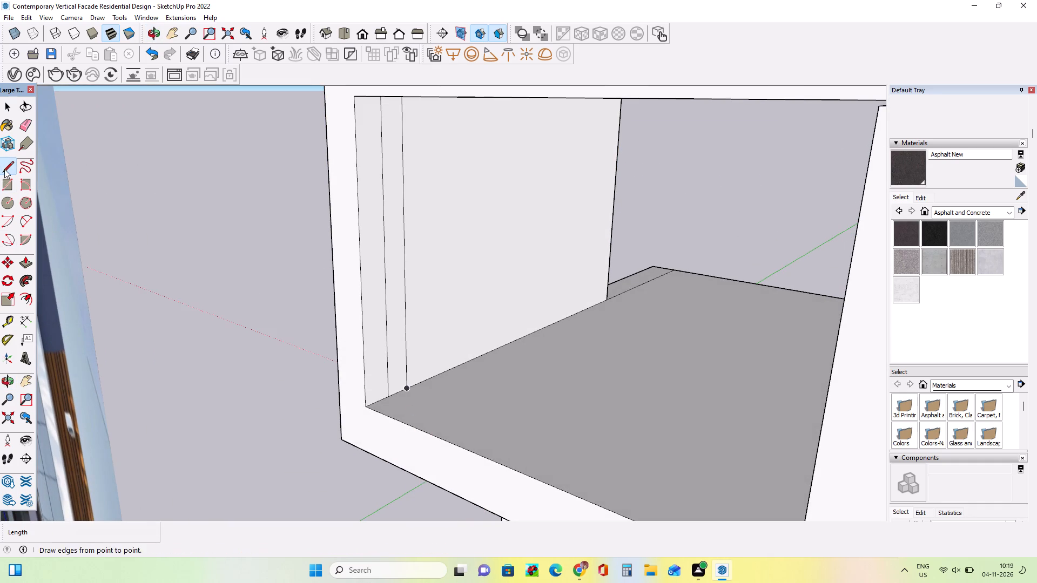
Draw two rectangles about 9 3/8" wide between the vertical lines: one at the floor about 4" high, another above it about 7 11/16" high.
click(7, 185)
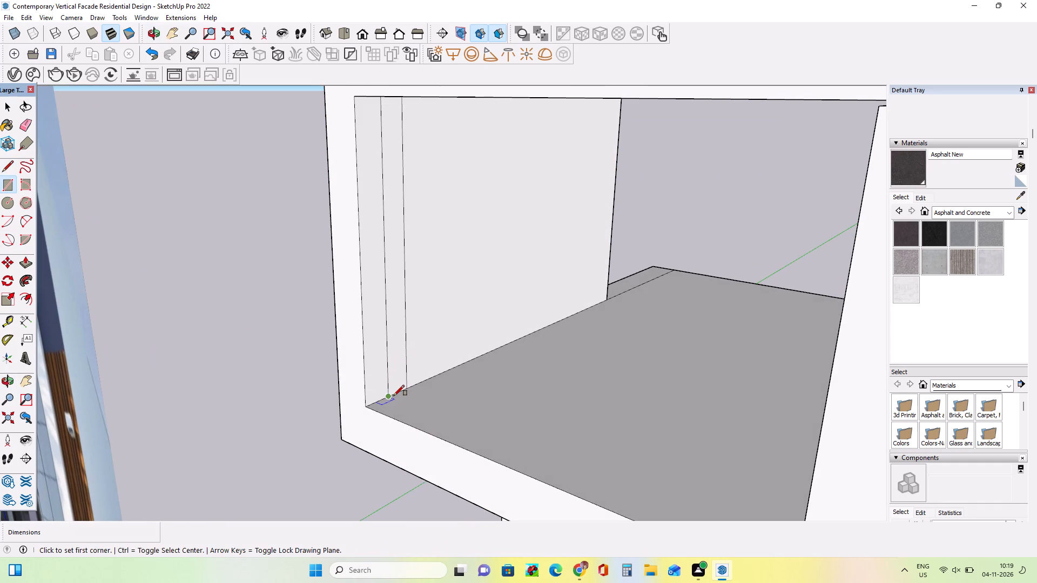
click(390, 396)
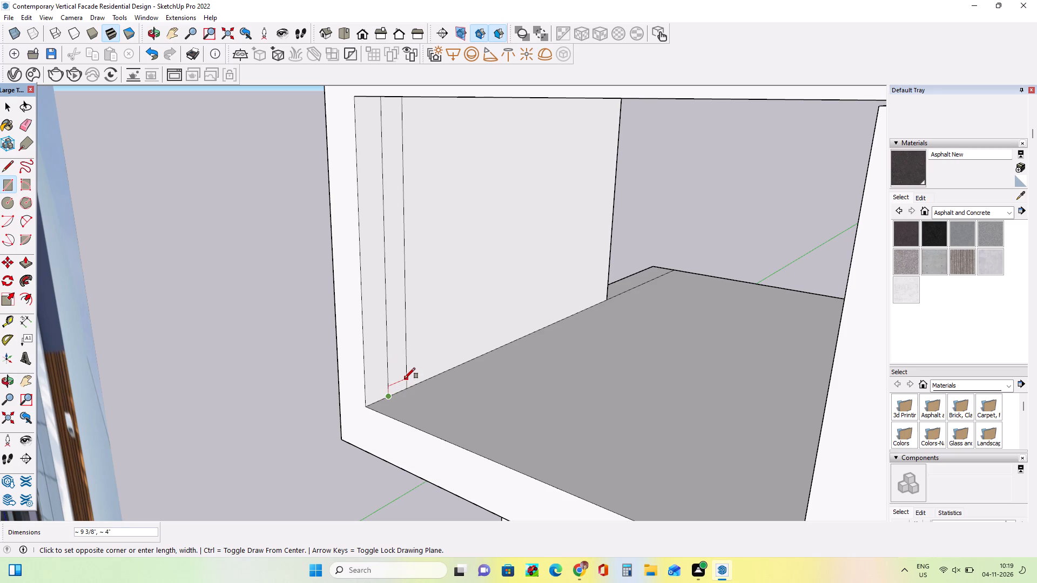
click(405, 374)
middle_drag(380, 415, 403, 416)
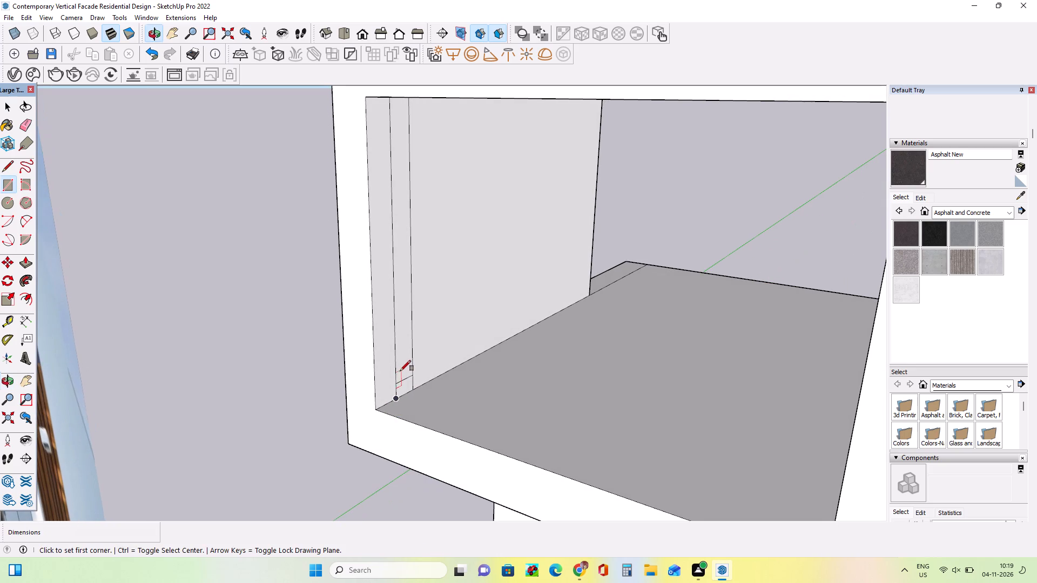
click(398, 375)
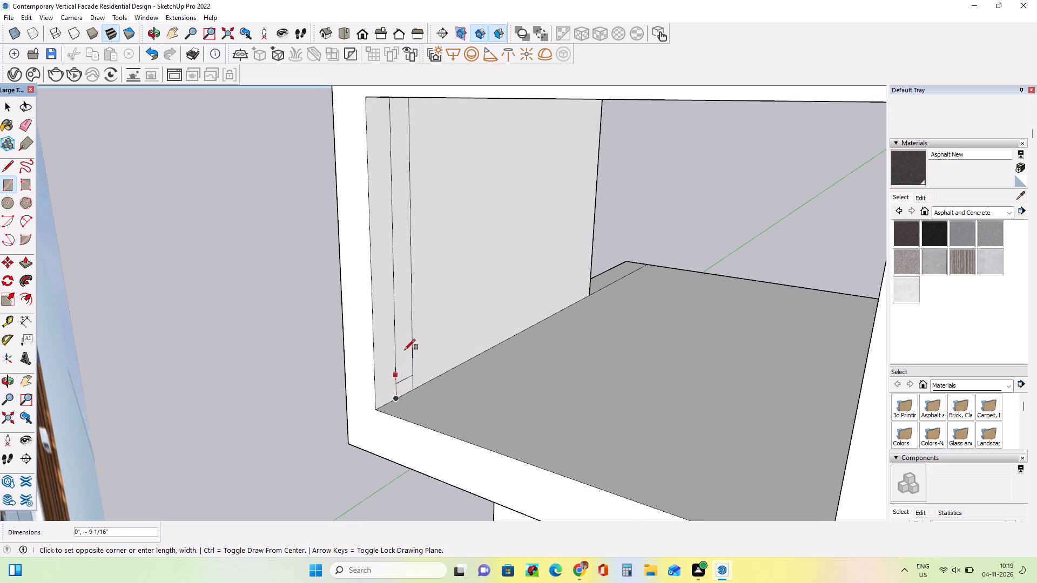
key(Escape)
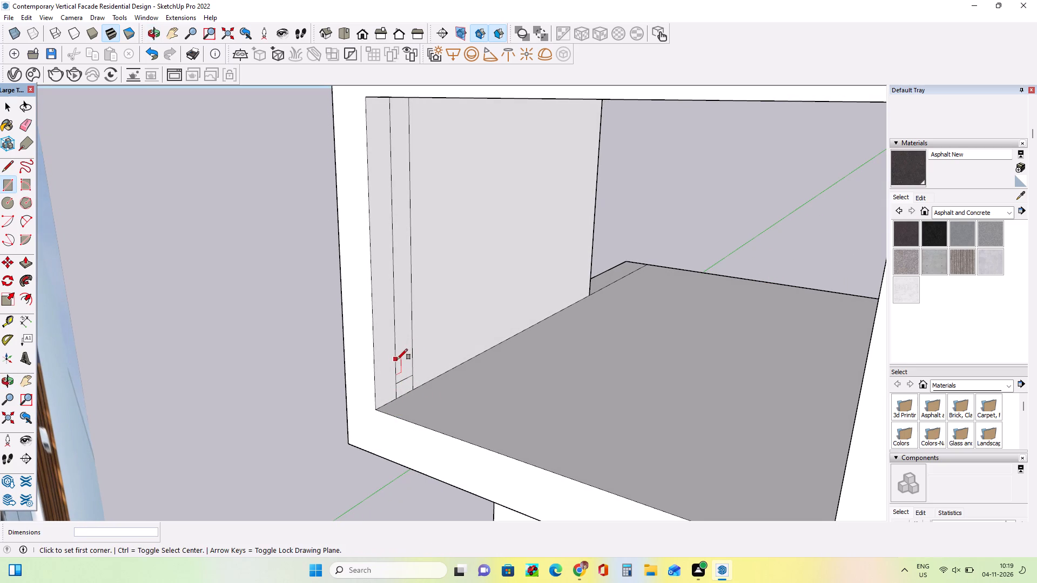
click(397, 360)
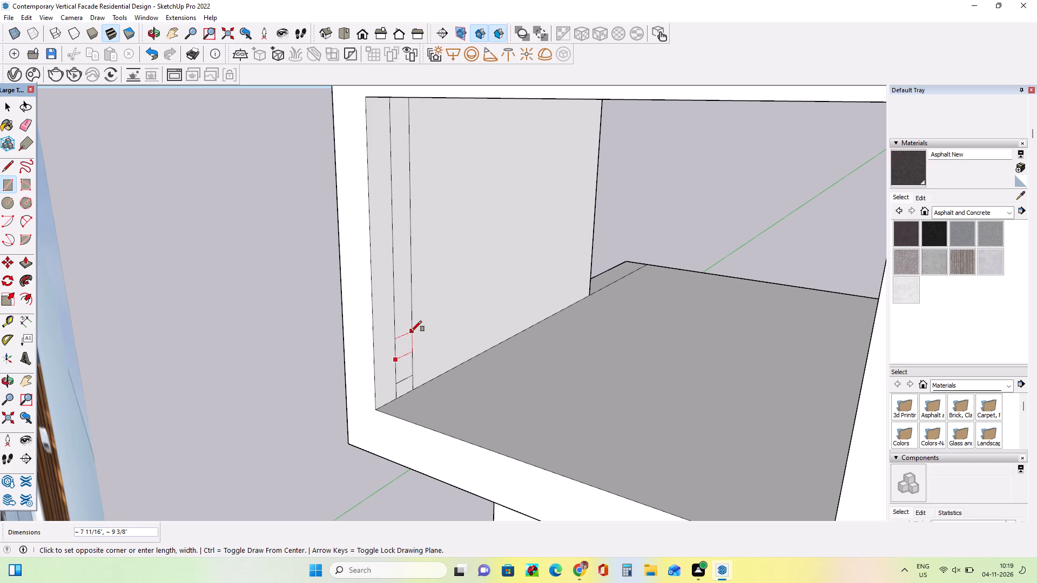
click(411, 331)
Copy the upper rectangle's two horizontal edges upward between the vertical lines, as seven copies spaced about 1' 2 7/8" apart.
middle_drag(332, 358, 257, 348)
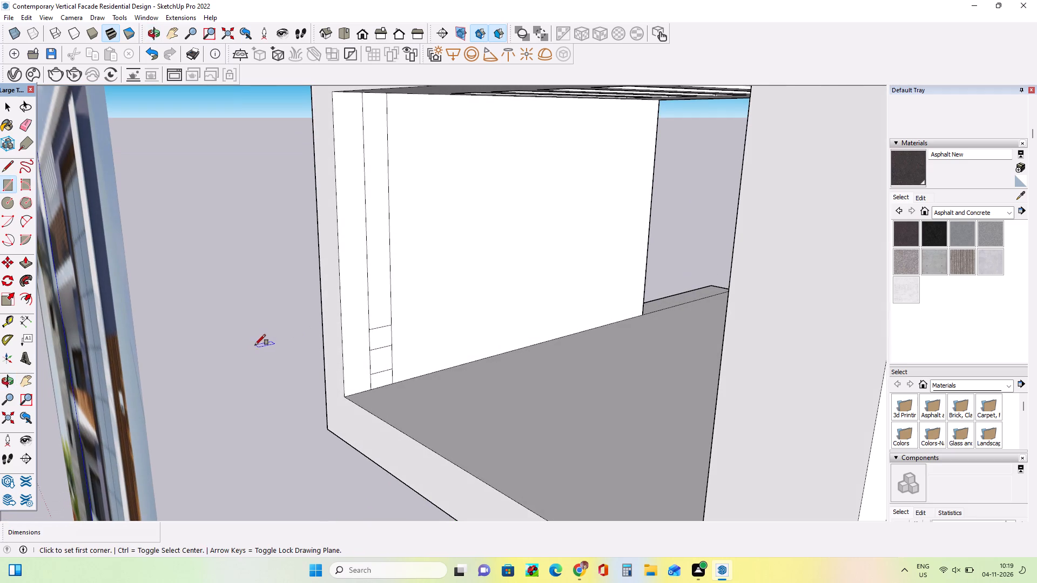
middle_drag(260, 340, 269, 351)
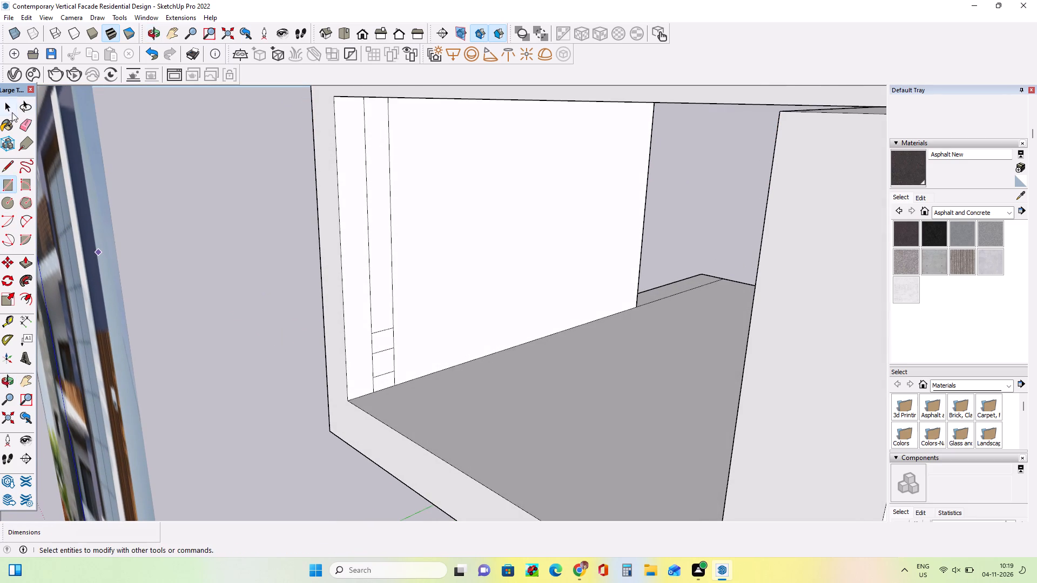
click(10, 113)
ctrl+click(386, 328)
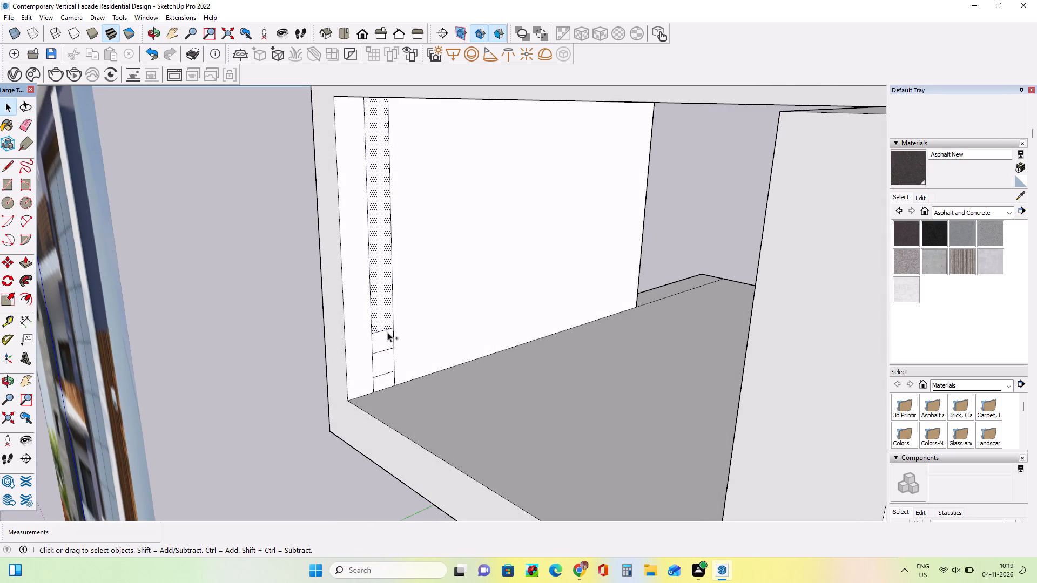
ctrl+click(386, 331)
ctrl+click(388, 349)
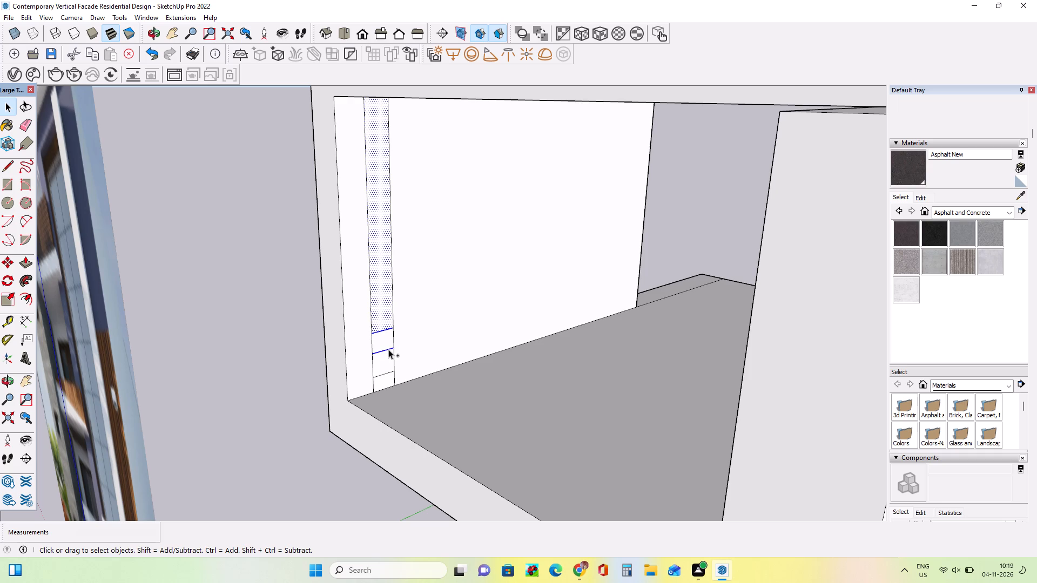
shift+click(383, 312)
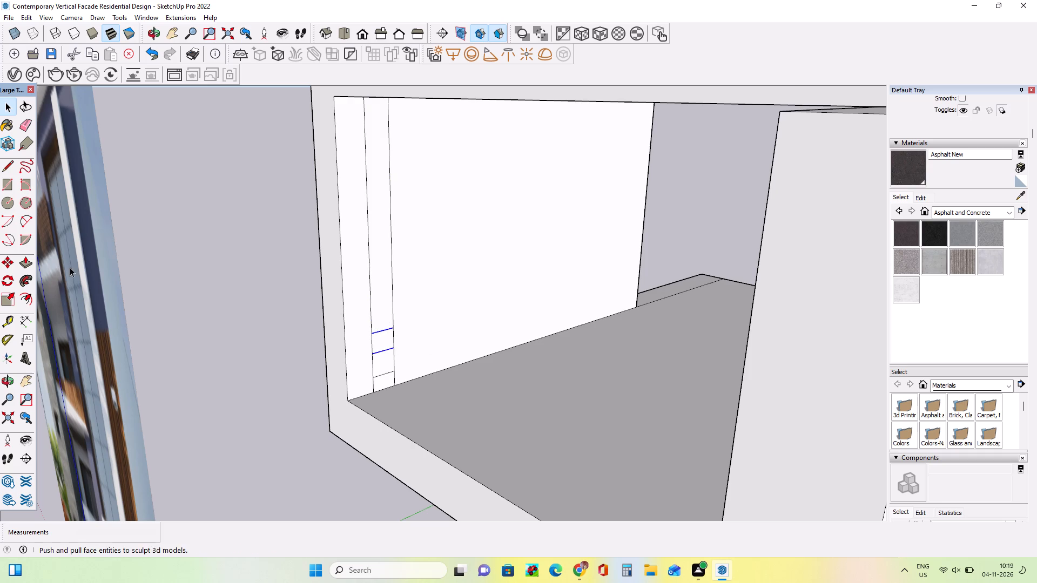
click(9, 261)
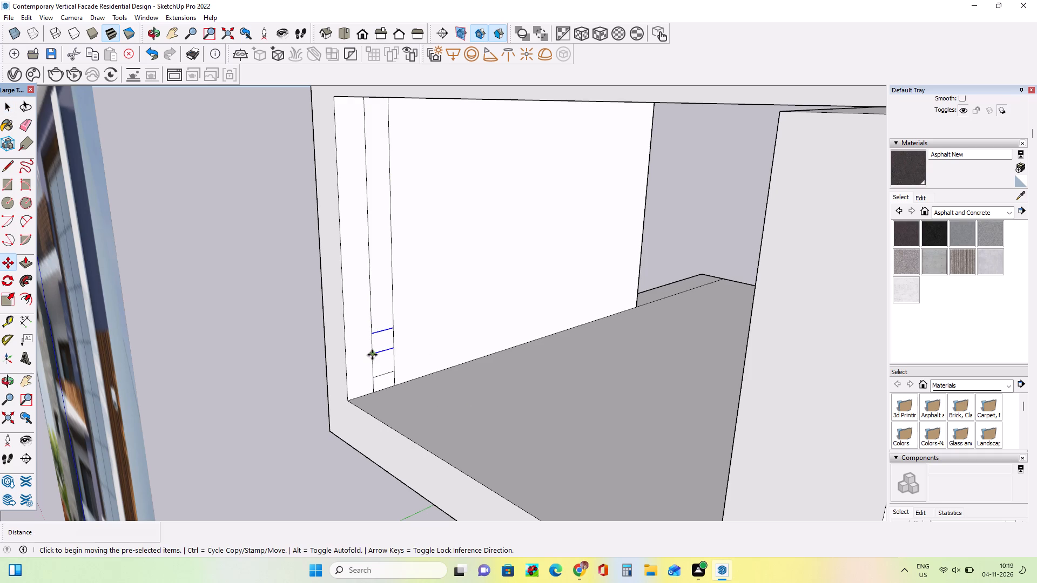
click(372, 355)
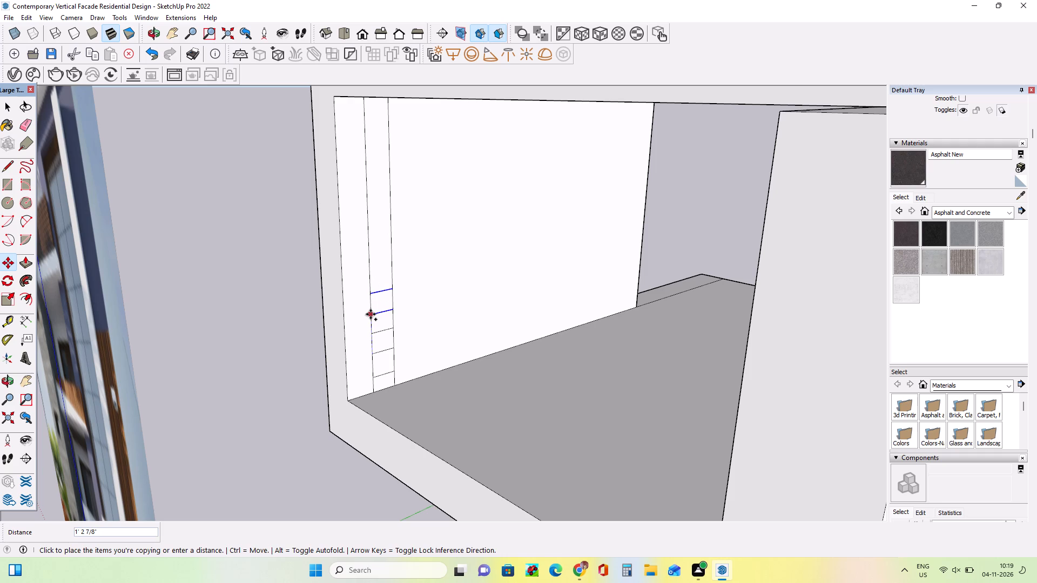
click(371, 314)
key(shift+asterisk)
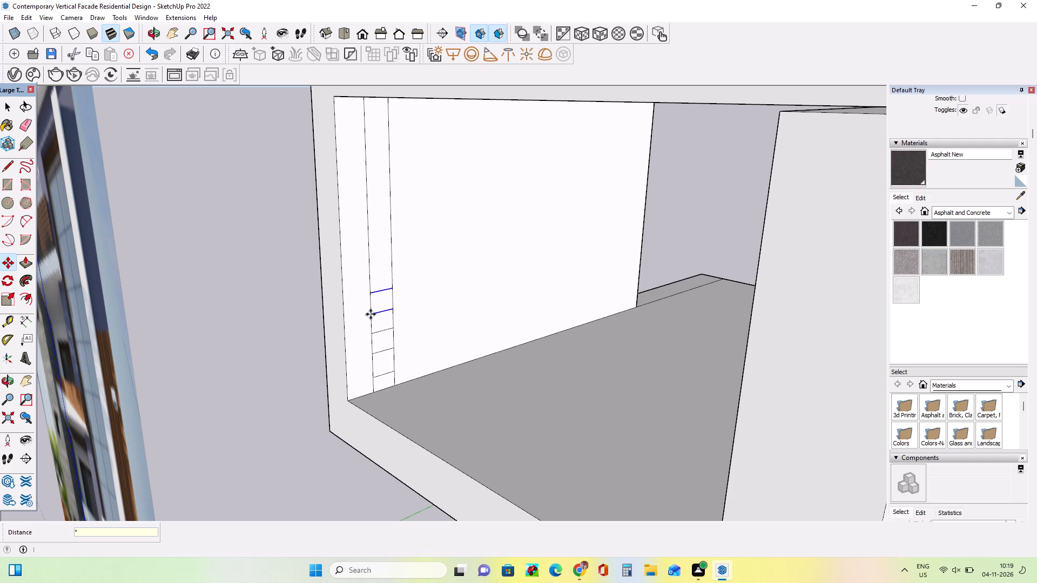
key(7)
key(Return)
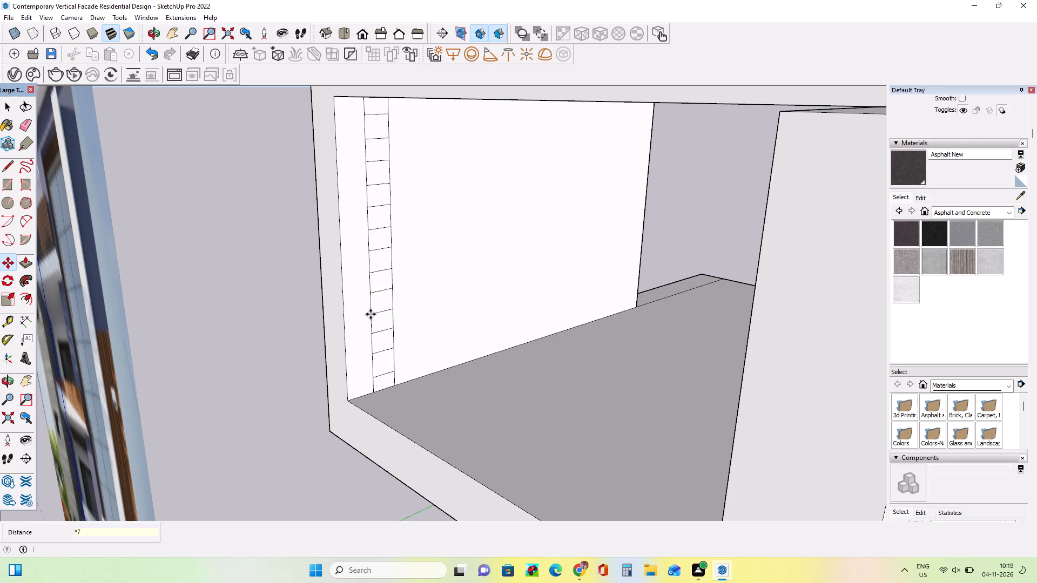
Erase the two stray copied lines above the roof slab, keeping the roof's own edge intact.
scroll(371, 314, down, 4)
scroll(407, 389, down, 4)
middle_drag(421, 378, 464, 269)
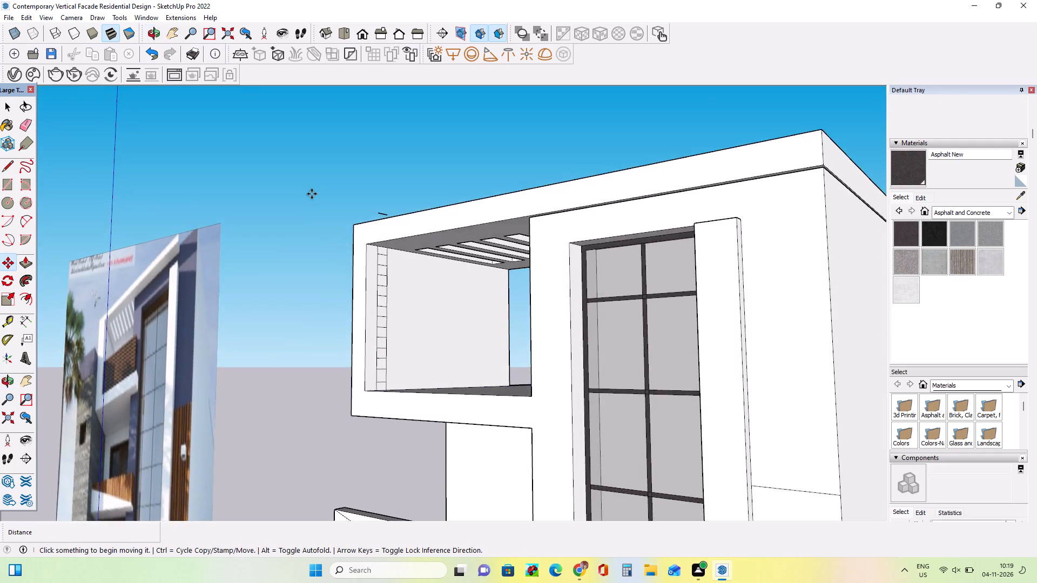
scroll(312, 194, up, 4)
middle_drag(329, 247, 335, 274)
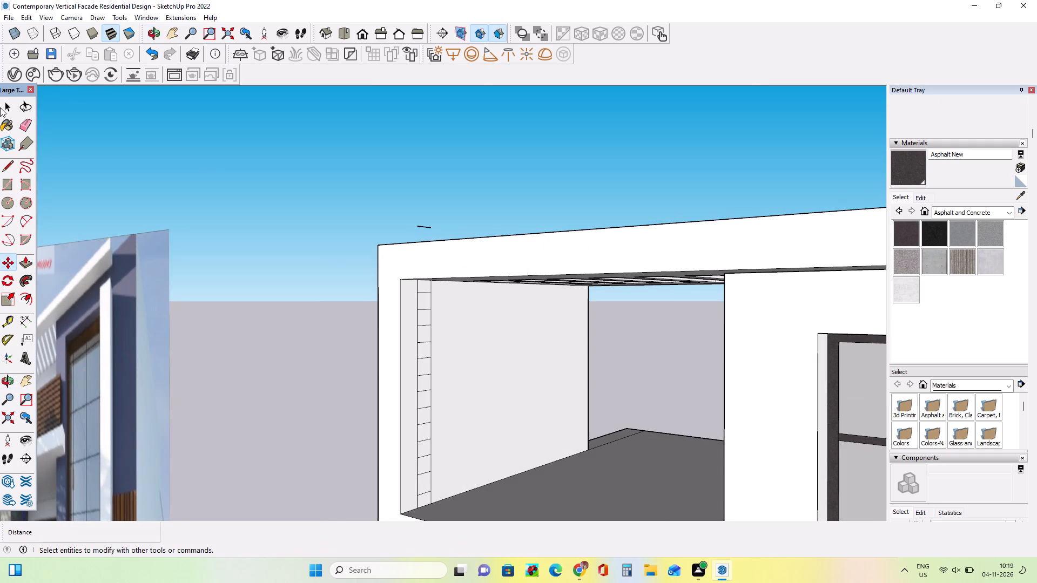
click(24, 122)
middle_drag(263, 261, 295, 389)
click(430, 246)
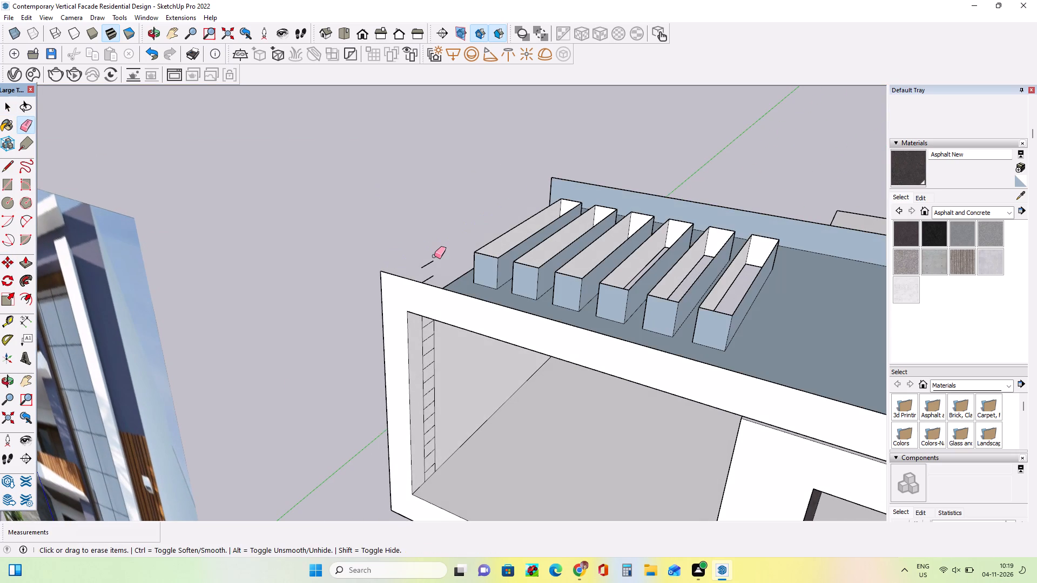
key(ctrl+z)
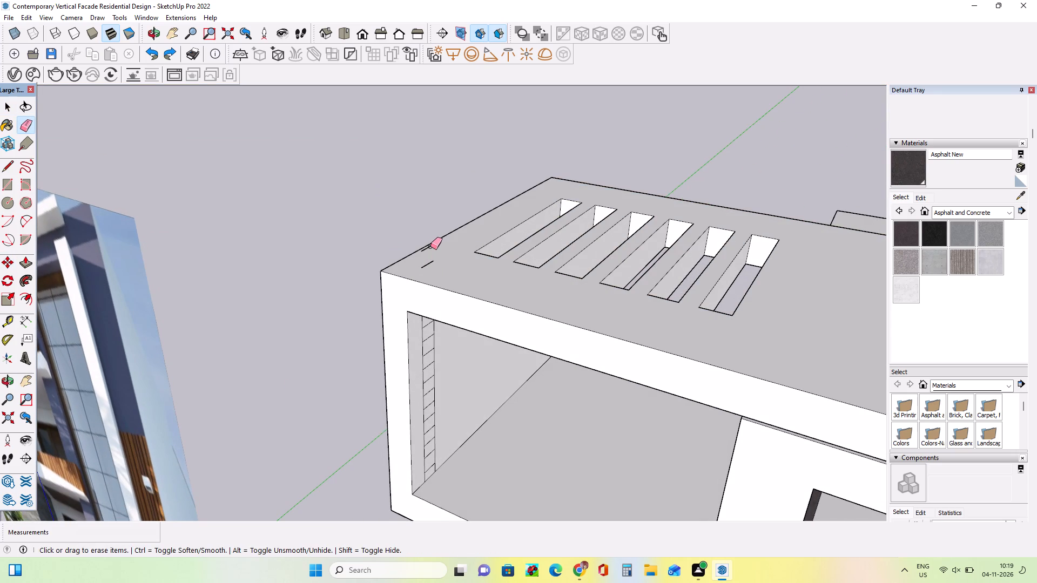
click(430, 247)
click(429, 263)
middle_drag(447, 296, 429, 240)
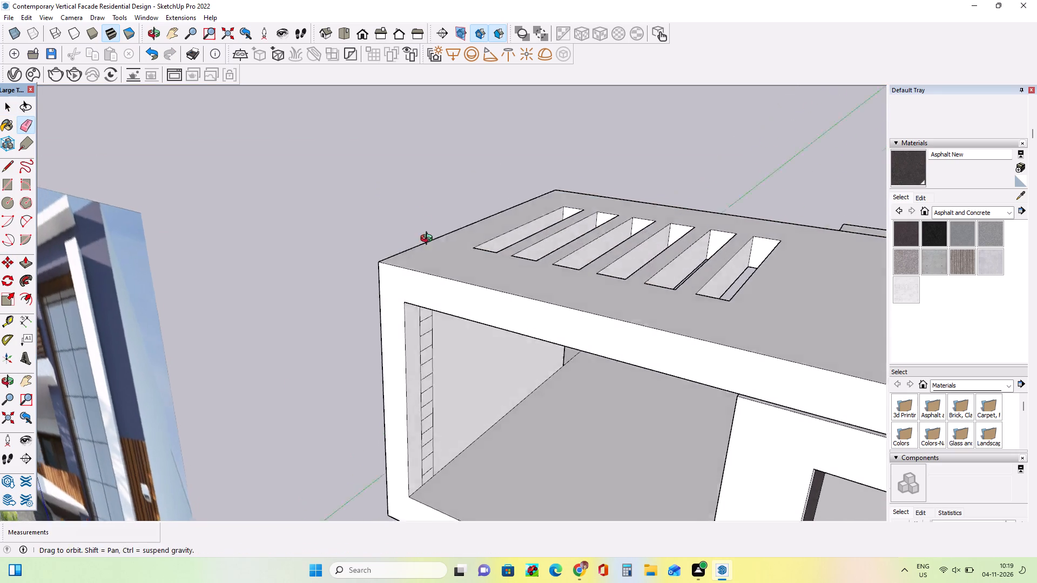
middle_drag(429, 240, 413, 180)
Erase the five uppermost horizontal lines between the vertical lines on the top balcony's side wall.
scroll(411, 293, up, 6)
middle_drag(426, 274, 378, 248)
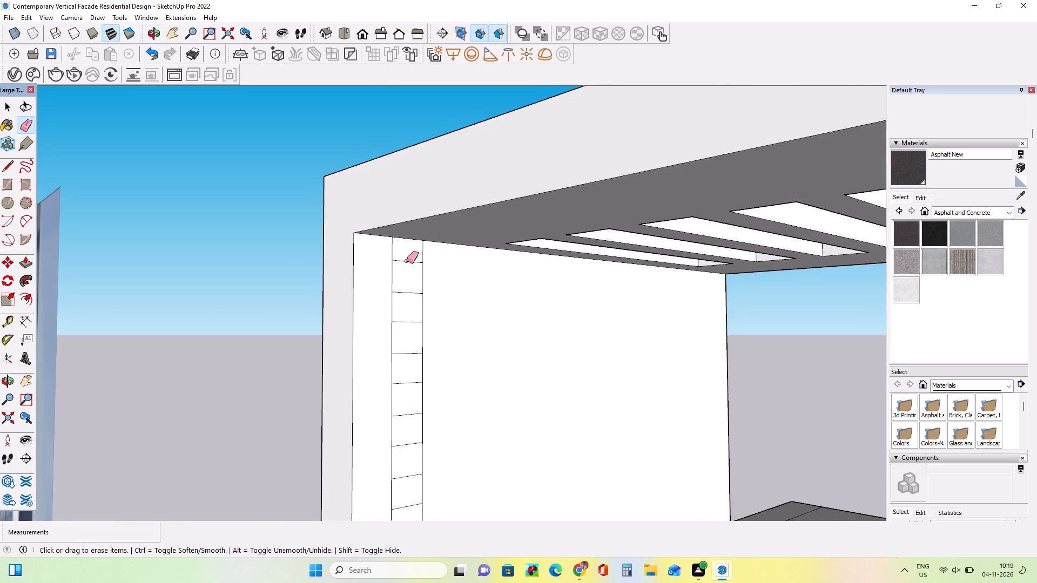
drag(407, 261, 407, 288)
drag(408, 283, 407, 347)
drag(410, 322, 408, 370)
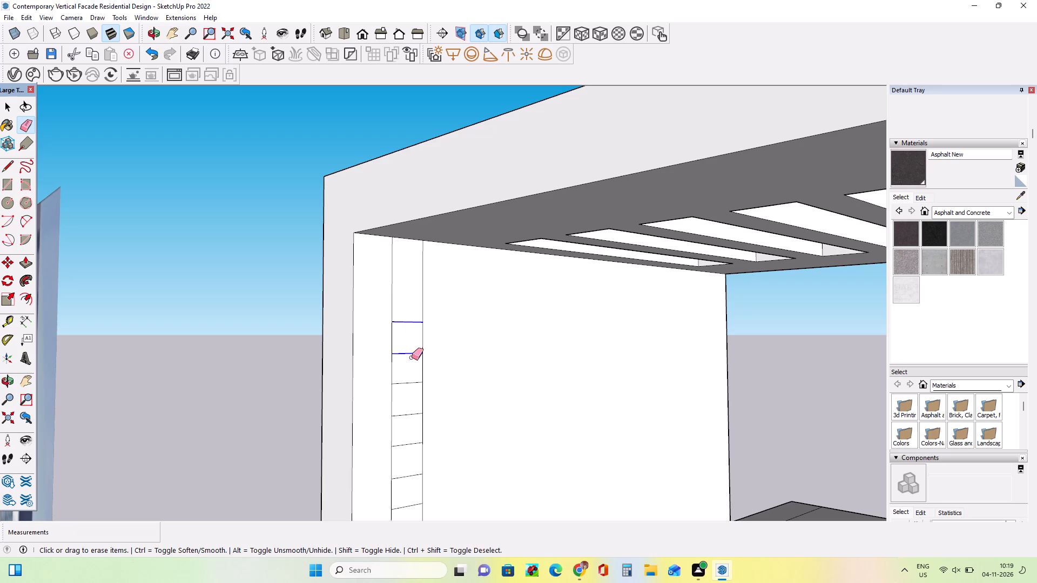
drag(409, 326, 409, 397)
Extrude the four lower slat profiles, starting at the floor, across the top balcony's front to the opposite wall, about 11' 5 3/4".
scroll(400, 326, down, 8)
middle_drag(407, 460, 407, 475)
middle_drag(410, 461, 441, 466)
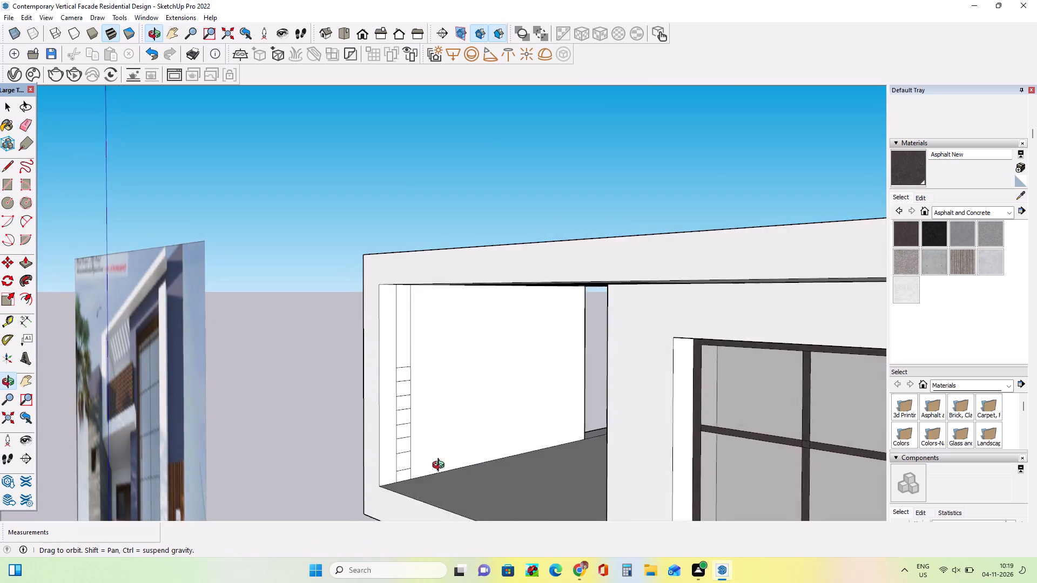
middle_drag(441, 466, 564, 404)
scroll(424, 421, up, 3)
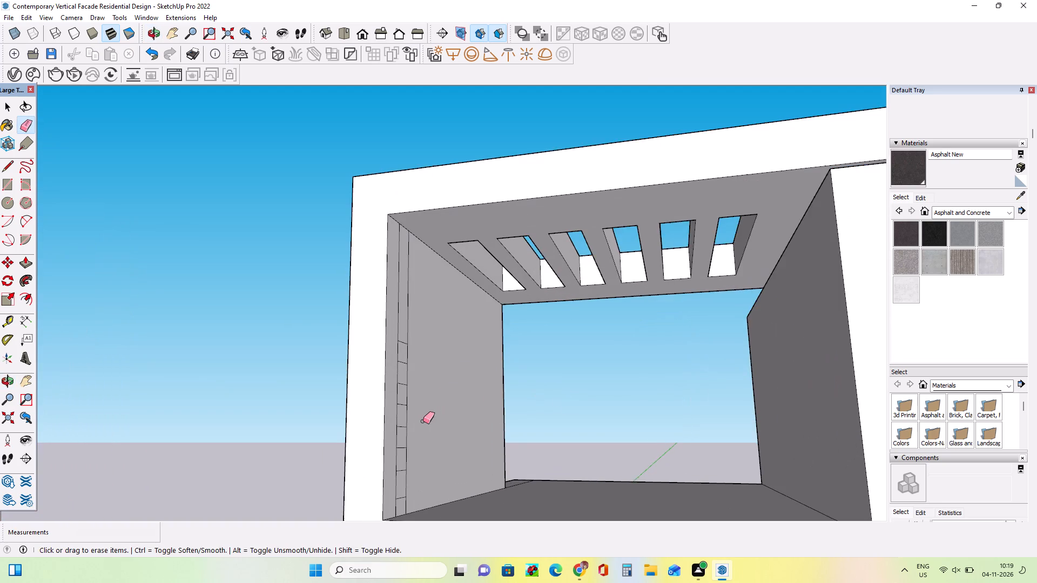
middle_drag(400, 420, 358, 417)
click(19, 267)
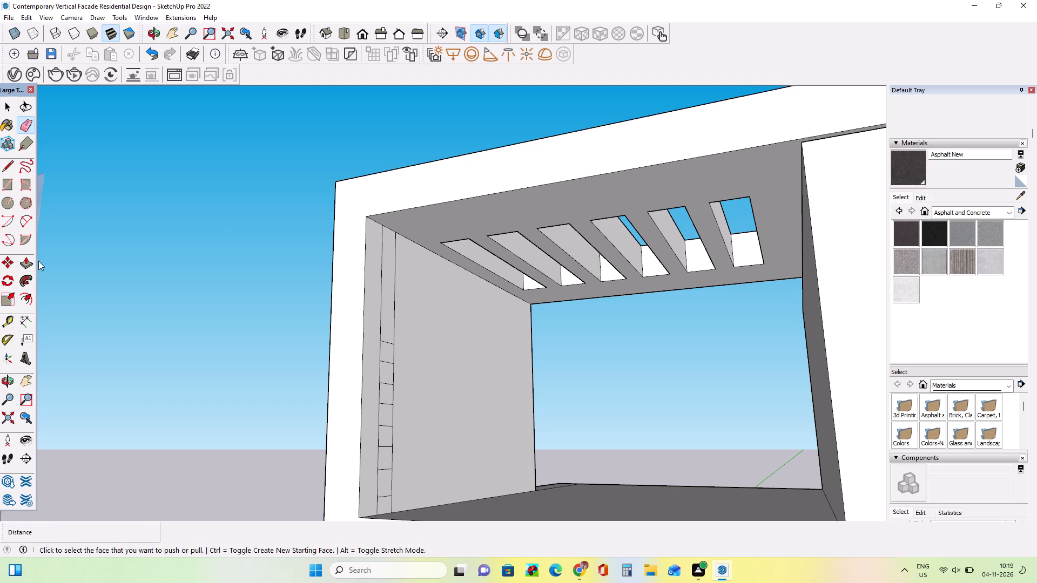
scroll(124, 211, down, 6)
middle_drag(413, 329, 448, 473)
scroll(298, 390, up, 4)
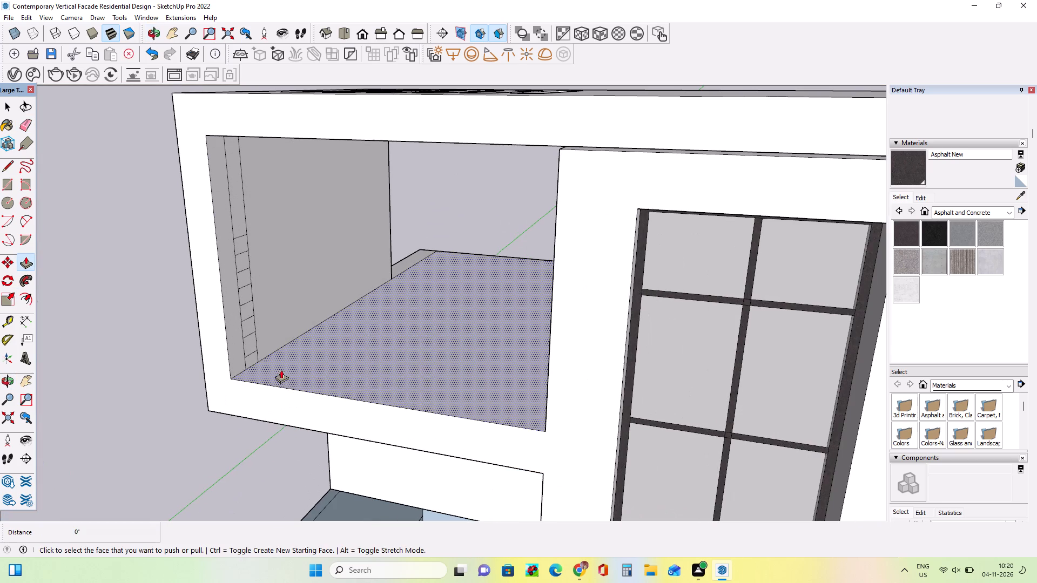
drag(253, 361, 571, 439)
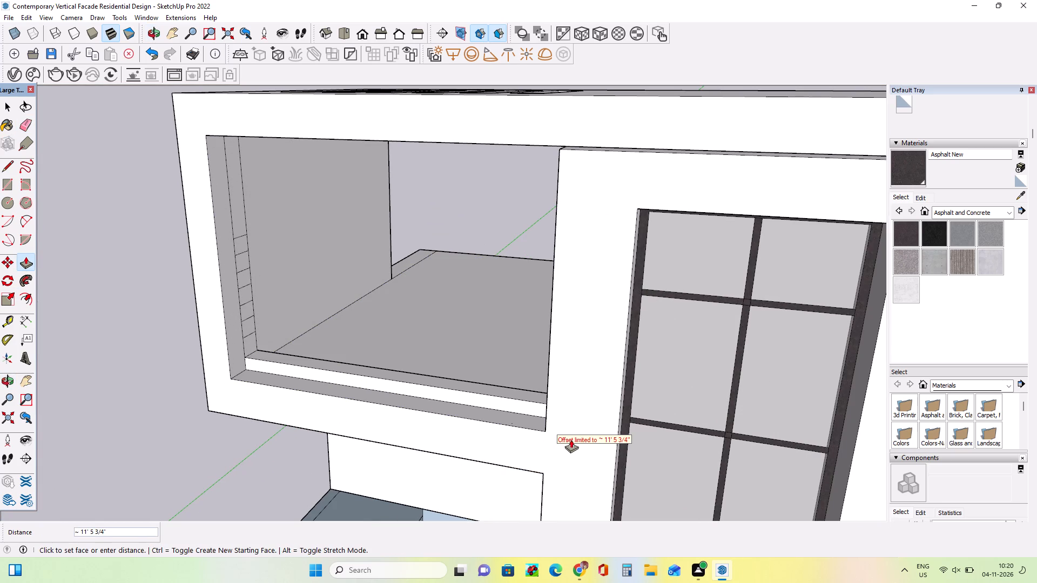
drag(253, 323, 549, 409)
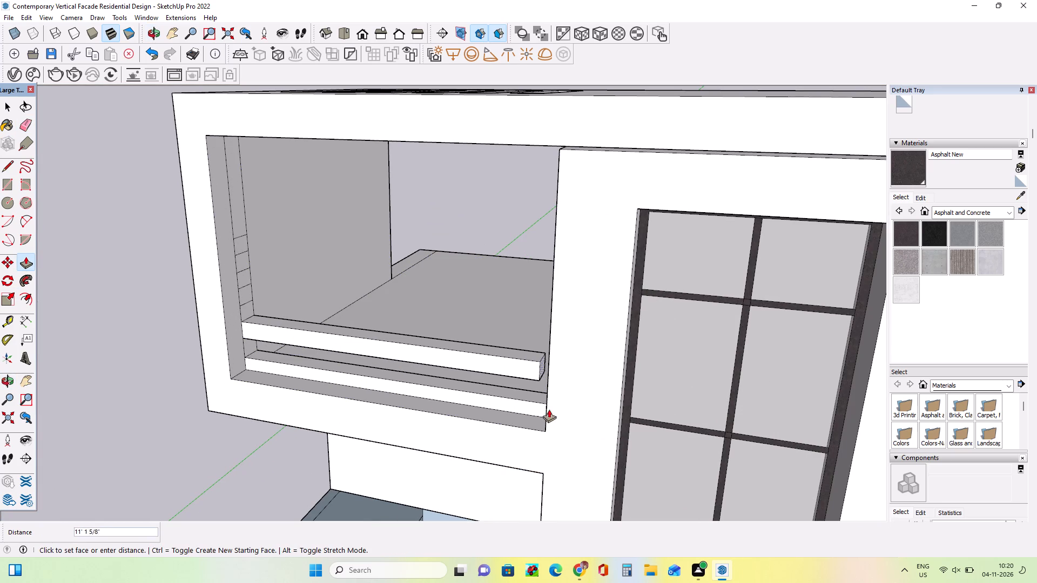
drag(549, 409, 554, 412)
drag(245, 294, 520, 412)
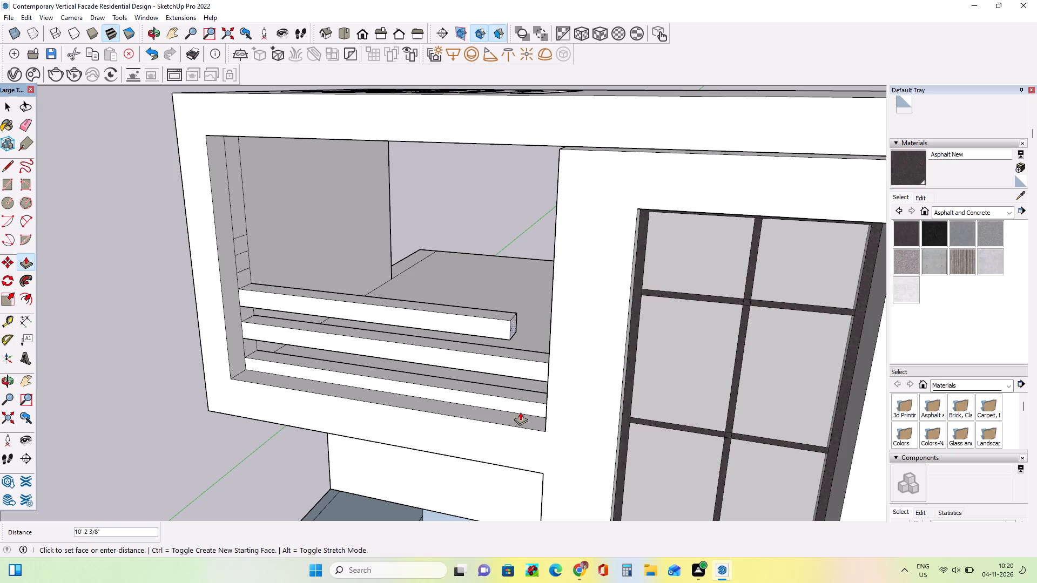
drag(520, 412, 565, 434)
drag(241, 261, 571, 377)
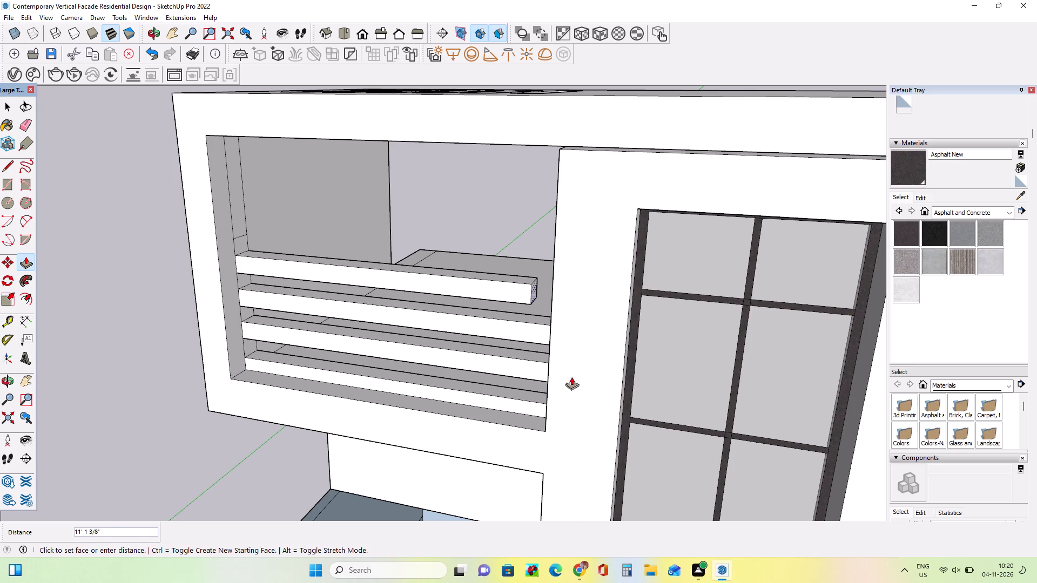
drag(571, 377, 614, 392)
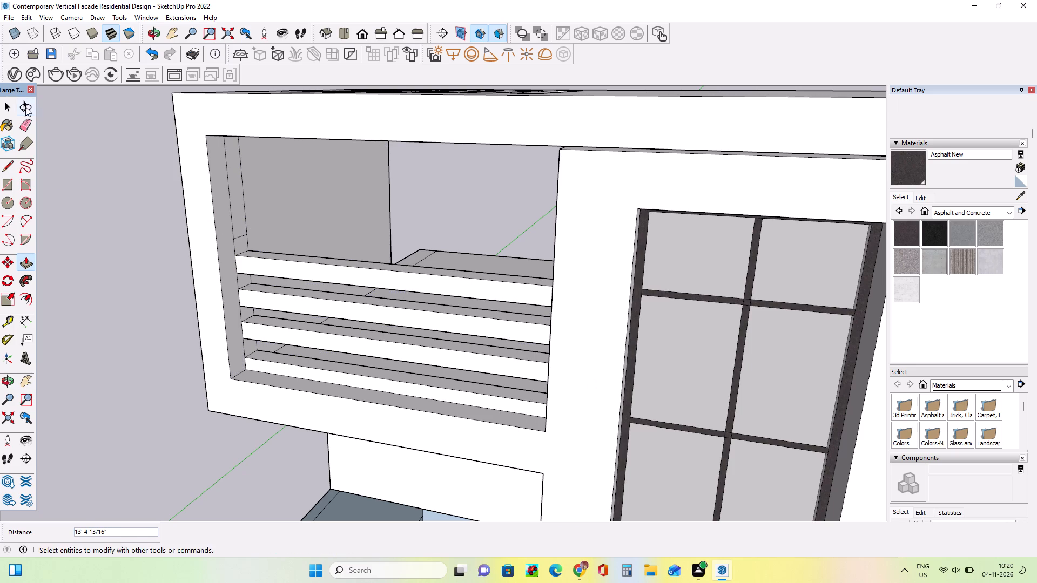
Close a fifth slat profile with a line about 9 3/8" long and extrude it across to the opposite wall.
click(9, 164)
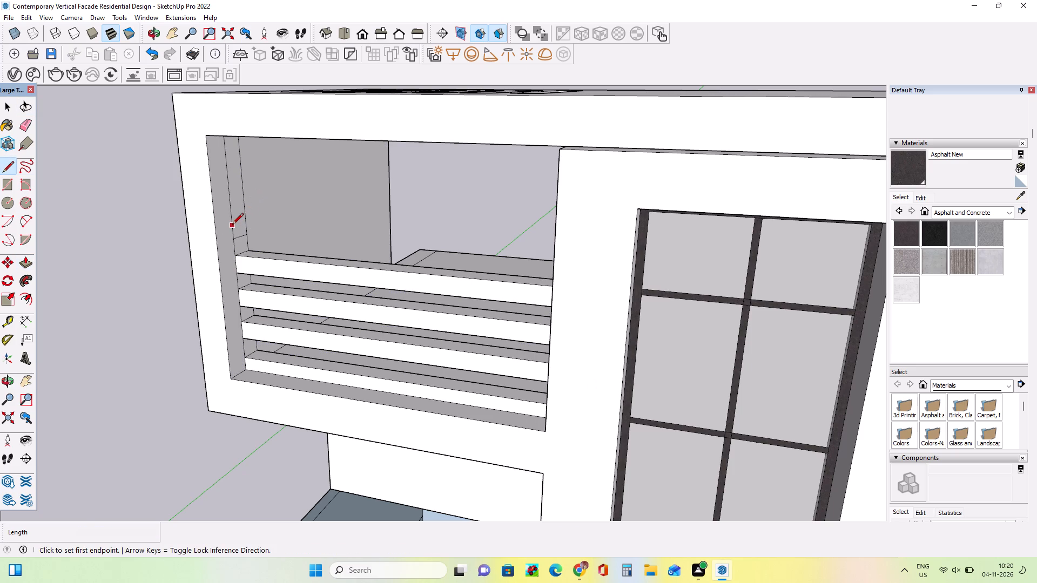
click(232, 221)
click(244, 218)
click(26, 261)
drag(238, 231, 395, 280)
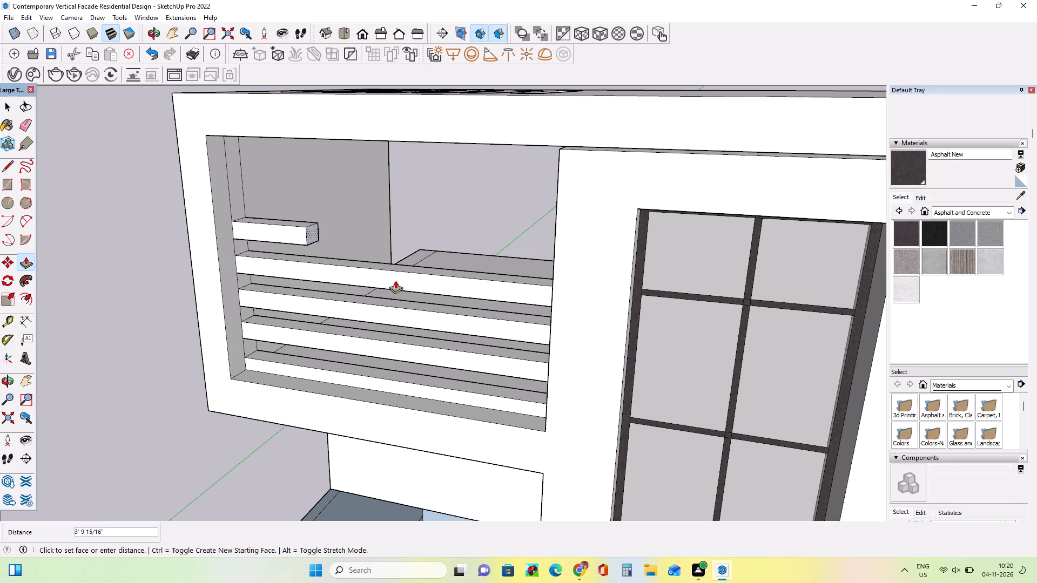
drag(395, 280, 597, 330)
Compare the top balcony's slatted railing with the reference image, then examine its slats up close.
middle_drag(106, 281, 277, 285)
scroll(278, 286, down, 12)
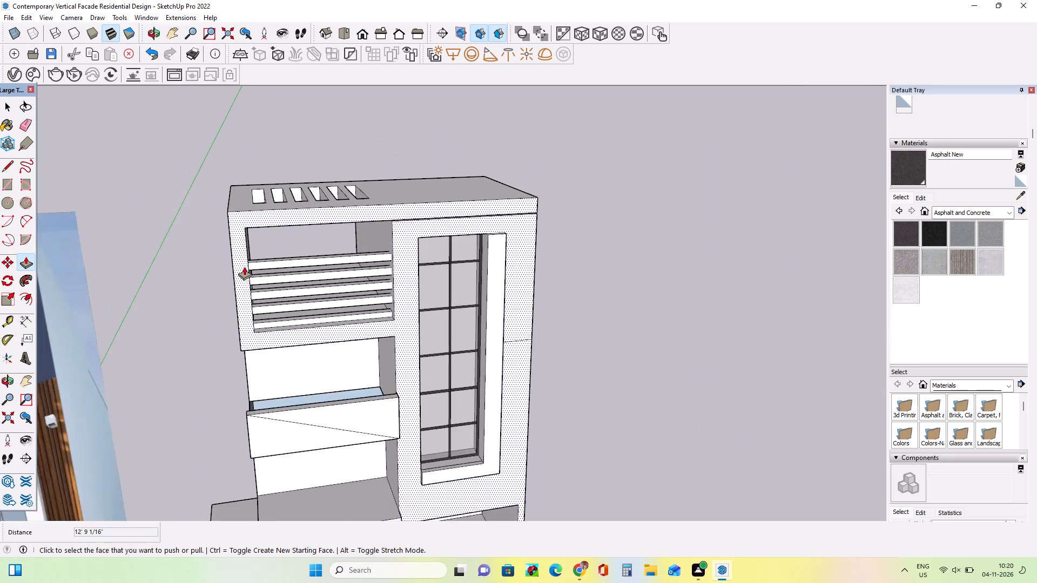
scroll(244, 267, down, 9)
middle_drag(390, 445, 322, 384)
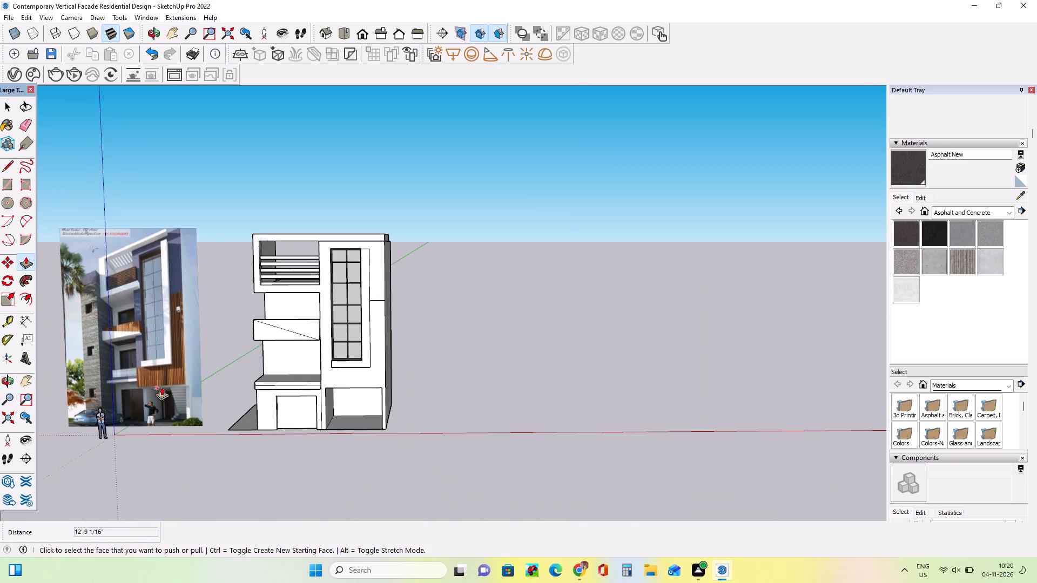
scroll(161, 387, up, 3)
middle_drag(178, 385, 203, 388)
scroll(268, 355, up, 3)
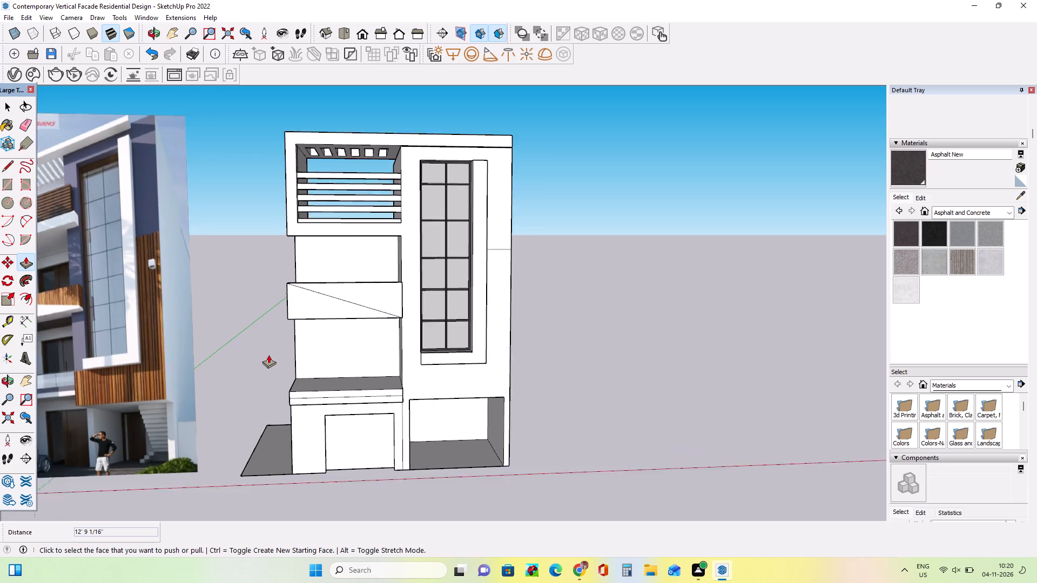
scroll(268, 355, up, 1)
middle_drag(253, 358, 228, 364)
scroll(311, 171, up, 6)
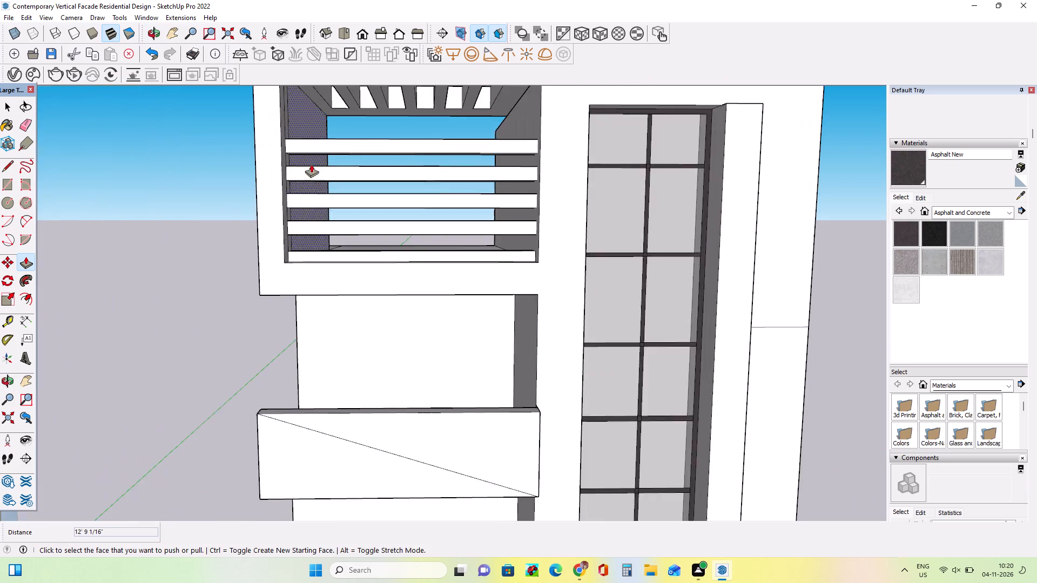
scroll(311, 164, up, 8)
middle_drag(300, 222, 225, 259)
scroll(301, 234, up, 4)
middle_drag(259, 252, 262, 263)
middle_drag(277, 298, 285, 274)
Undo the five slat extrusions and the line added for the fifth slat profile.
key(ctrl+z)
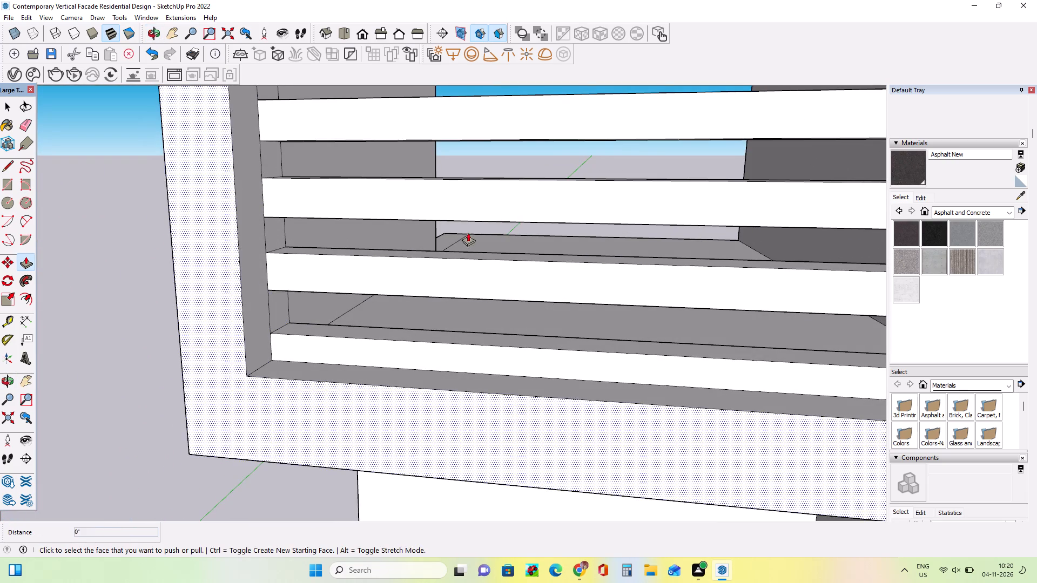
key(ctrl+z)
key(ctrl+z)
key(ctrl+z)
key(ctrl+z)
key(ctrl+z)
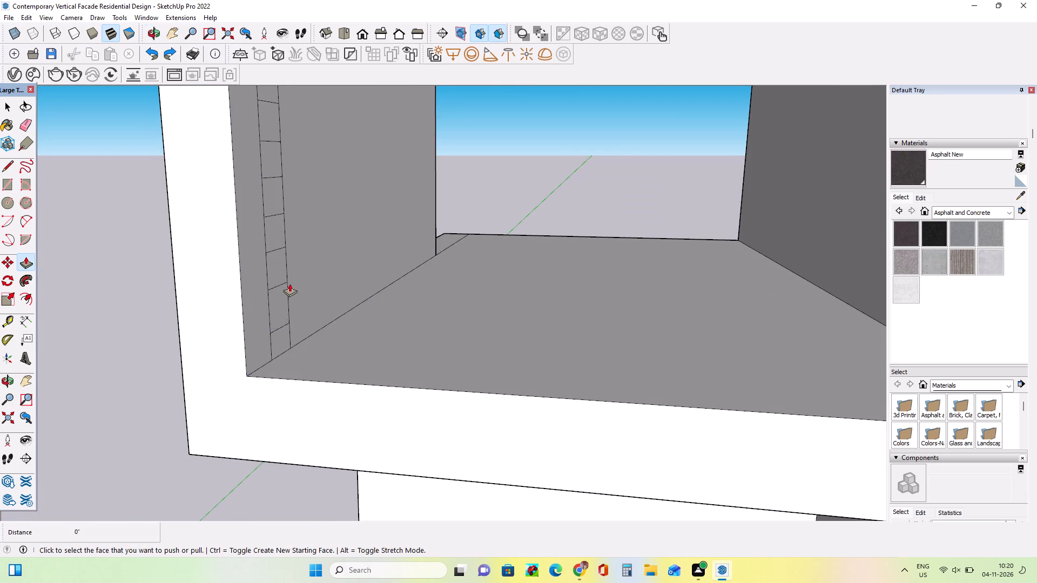
Undo the slat division lines drawn across the vertical strip on the top balcony's side wall.
key(ctrl+z)
key(ctrl+z)
key(ctrl+z)
key(ctrl+z)
key(ctrl+z)
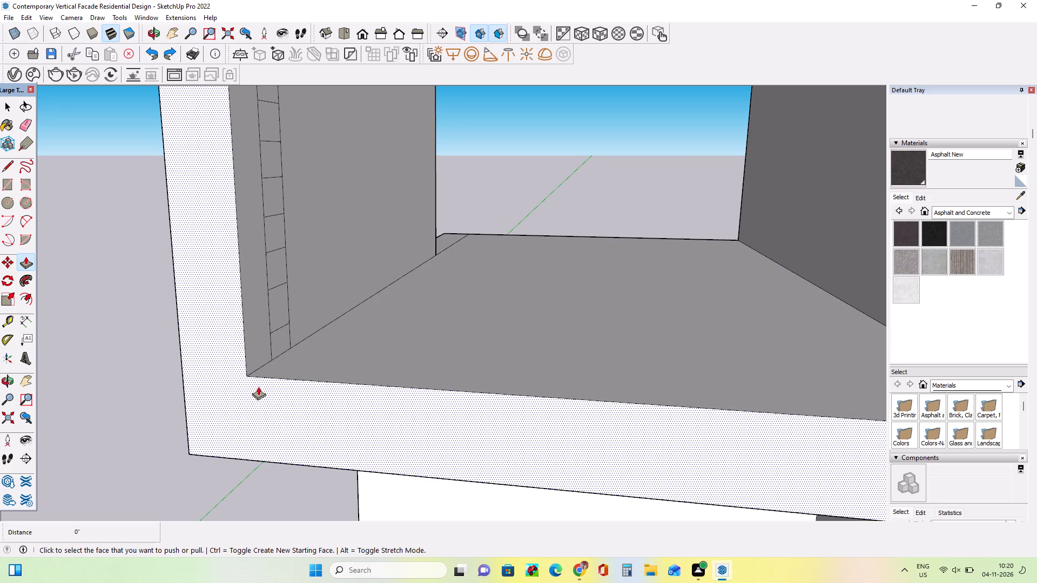
key(ctrl+z)
key(ctrl+z)
key(ctrl+z)
key(ctrl+z)
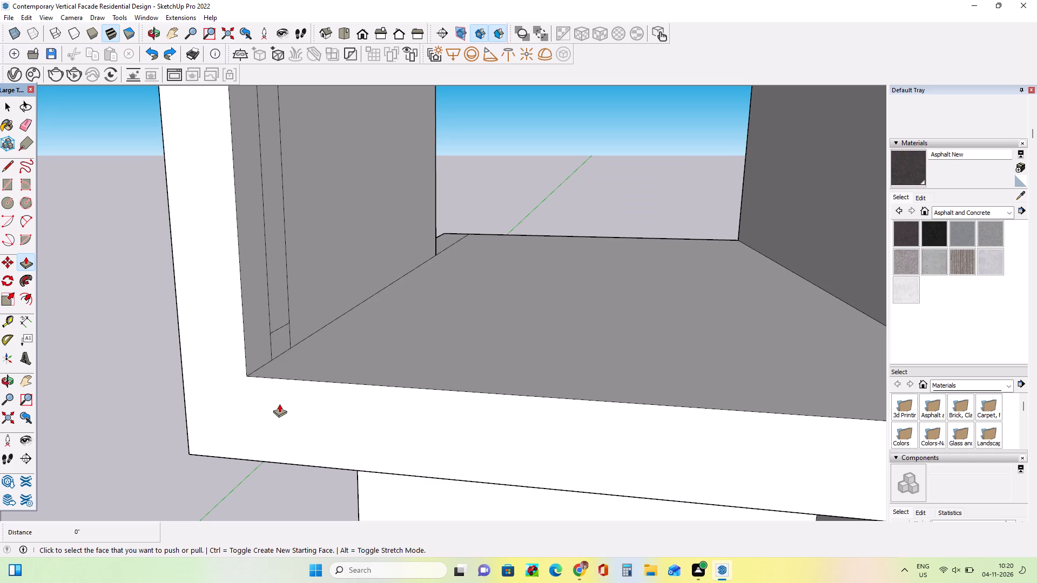
Draw a line across the side-wall strip just above the floor and a rectangle spanning the strip above it as slat profiles.
middle_drag(276, 390, 282, 403)
click(1, 170)
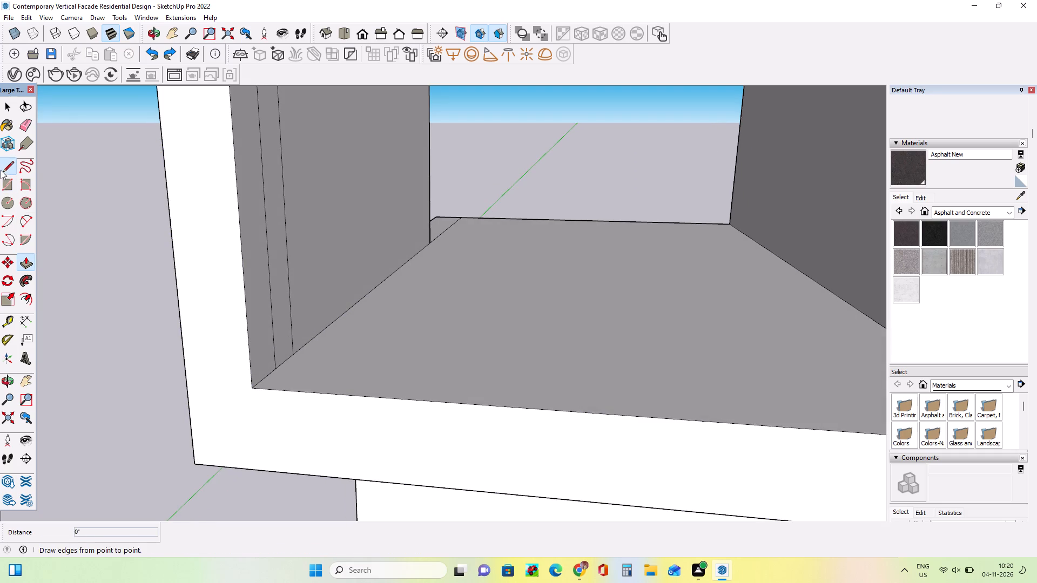
click(275, 354)
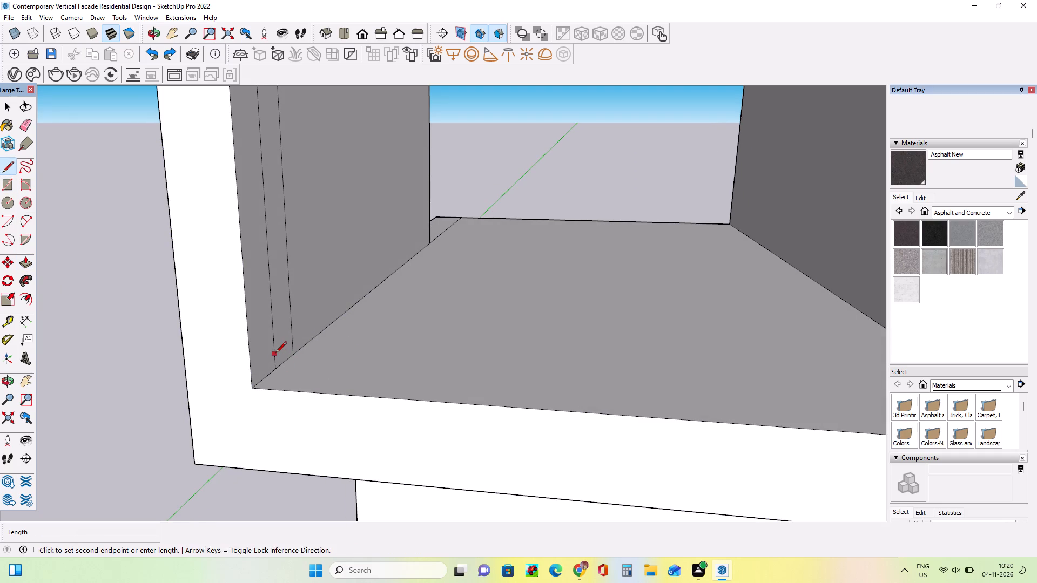
click(292, 340)
middle_drag(311, 376, 312, 398)
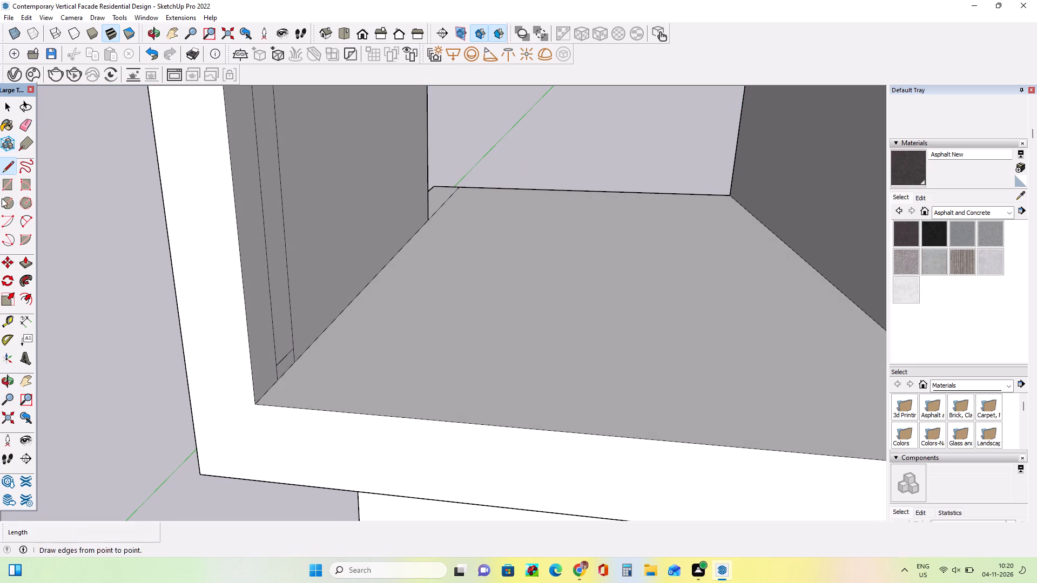
click(9, 179)
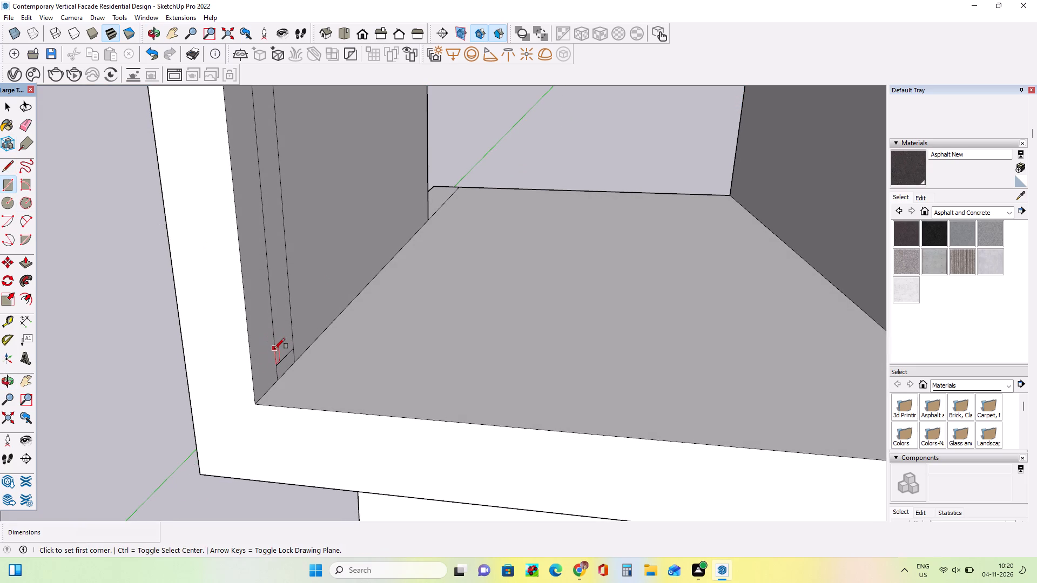
click(275, 352)
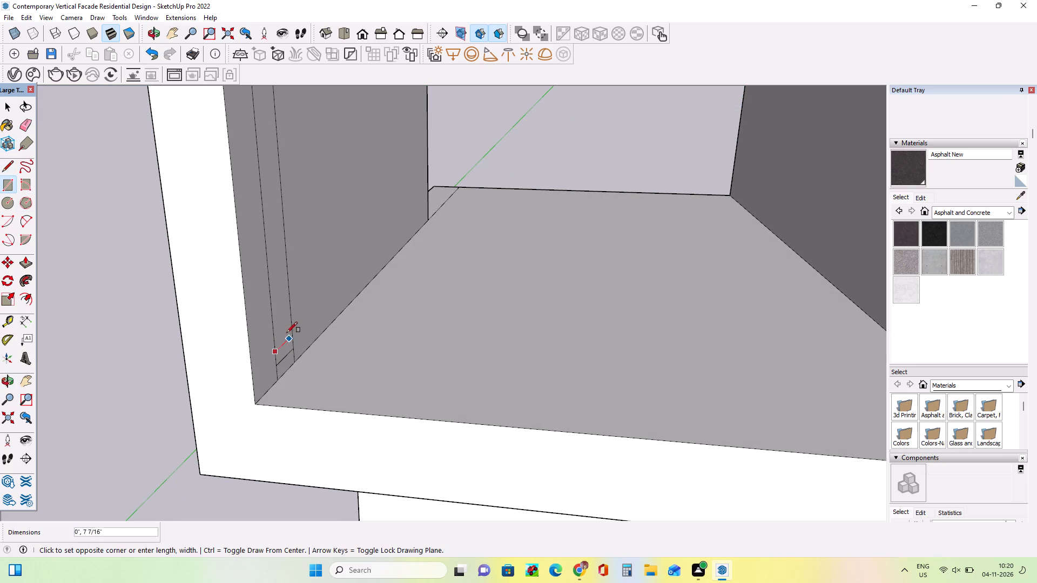
click(286, 320)
Copy the rectangle's two horizontal edges 7 5/16" up the side-wall strip and repeat the copy as a *5 array.
middle_drag(339, 373, 308, 356)
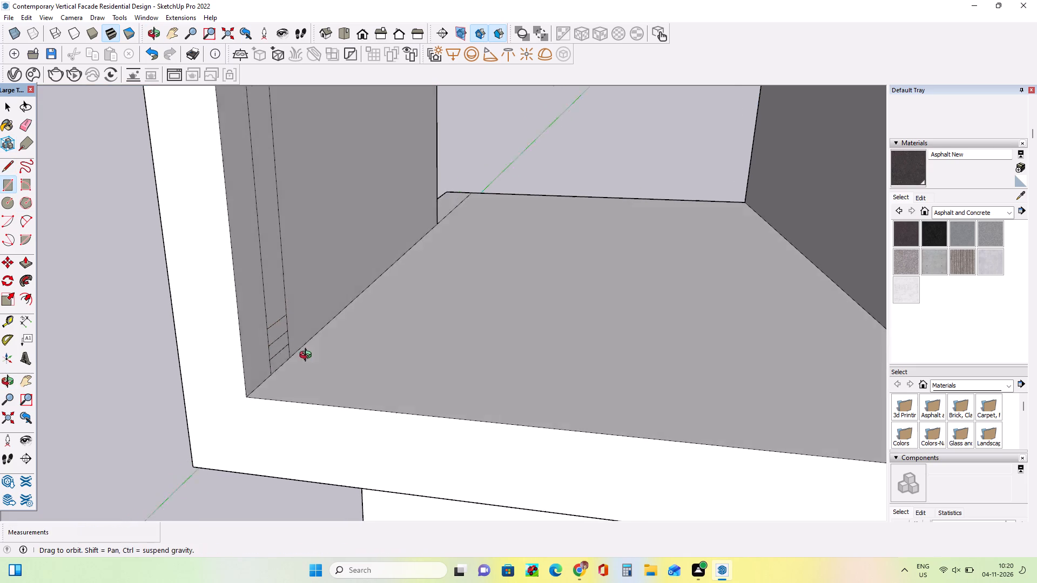
middle_drag(308, 356, 279, 344)
scroll(250, 347, up, 3)
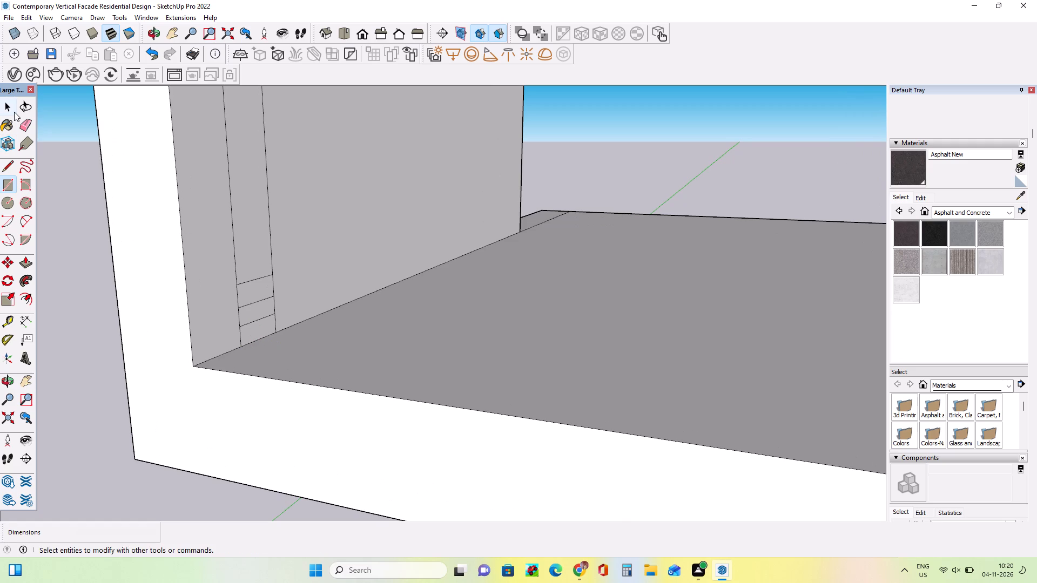
click(14, 112)
ctrl+click(247, 279)
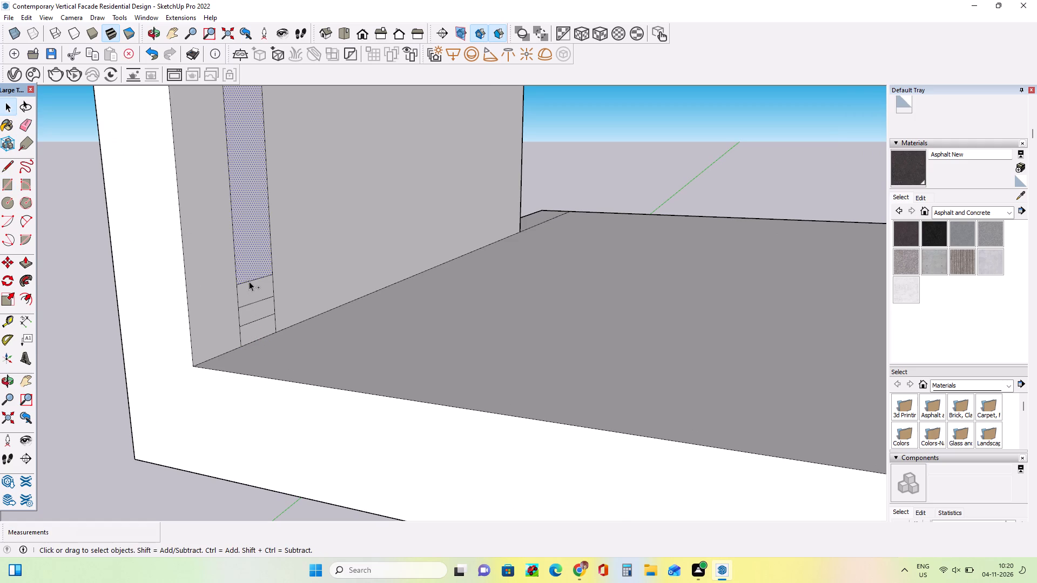
ctrl+click(249, 281)
ctrl+click(258, 302)
shift+click(262, 254)
click(5, 264)
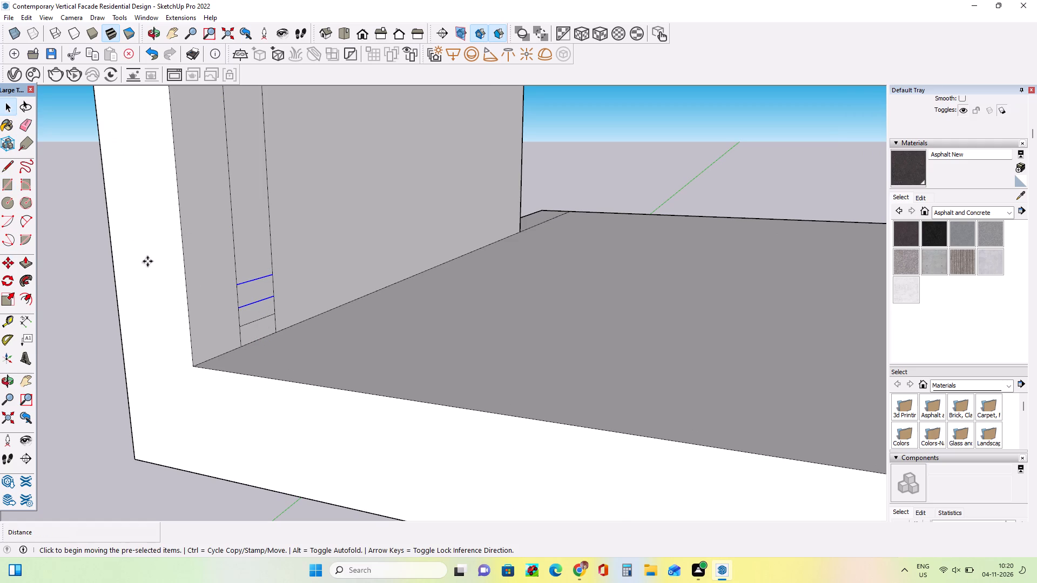
click(241, 310)
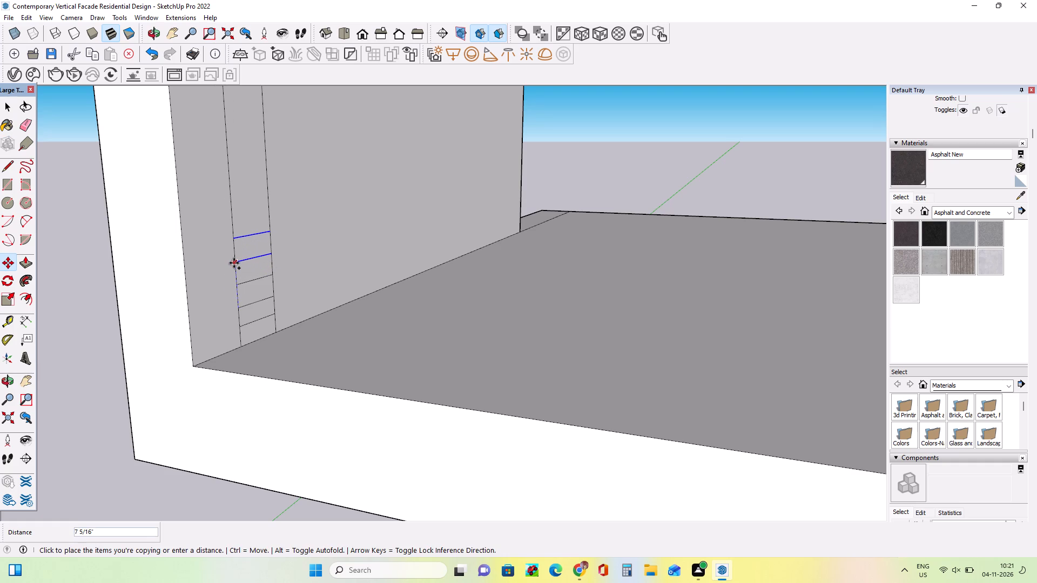
click(234, 263)
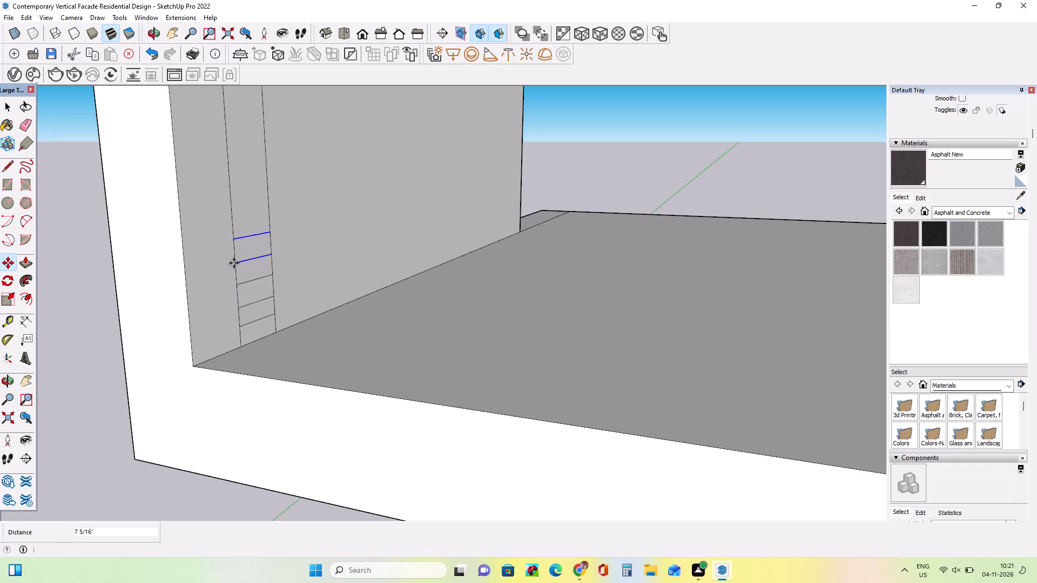
key(shift+asterisk)
key(5)
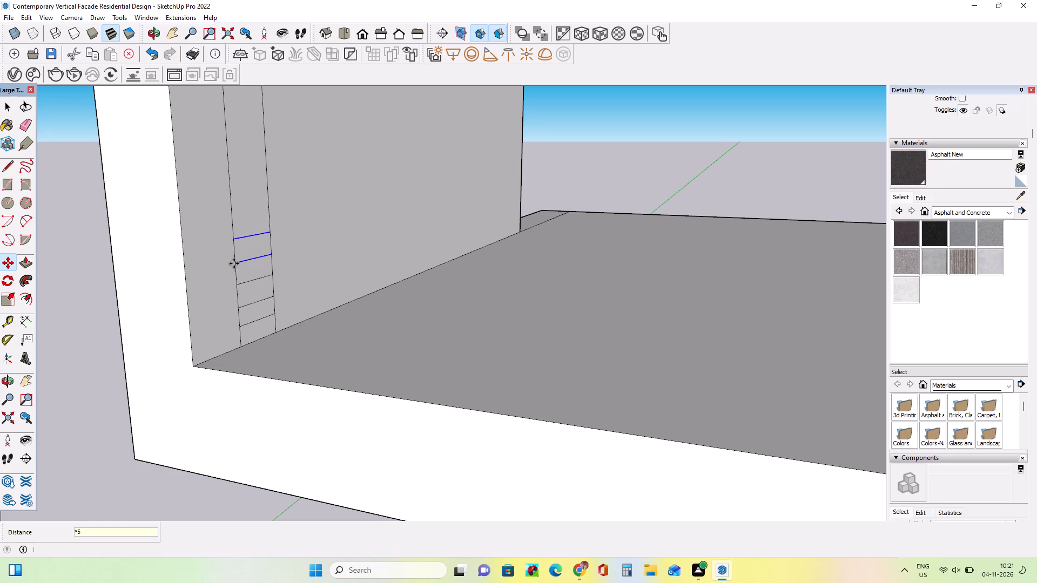
key(Return)
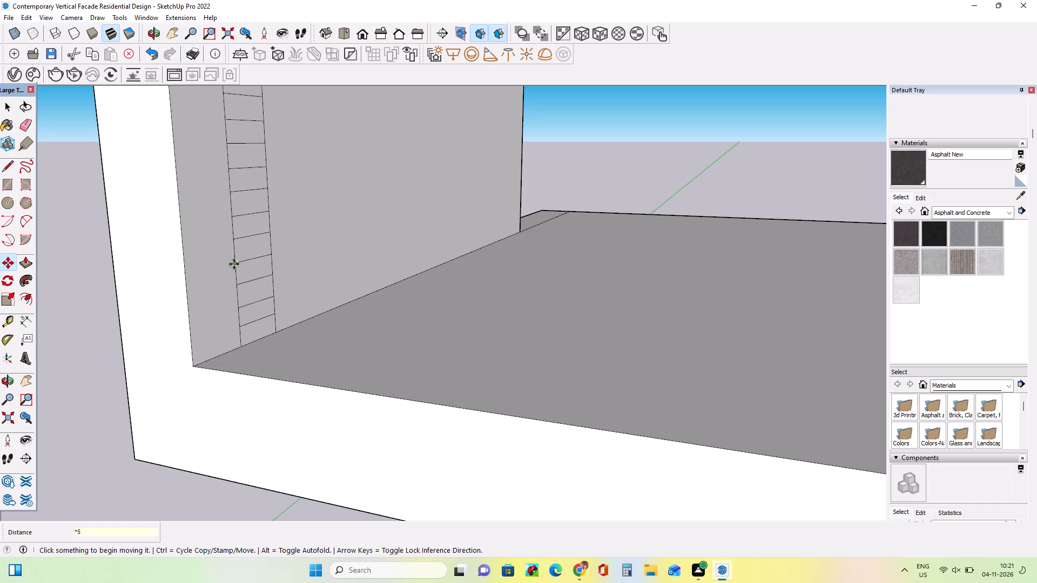
Extrude the lowest slat profile across the top balcony's front to the opposite wall, about 11' 5 3/4".
scroll(234, 264, down, 9)
middle_drag(281, 235, 348, 270)
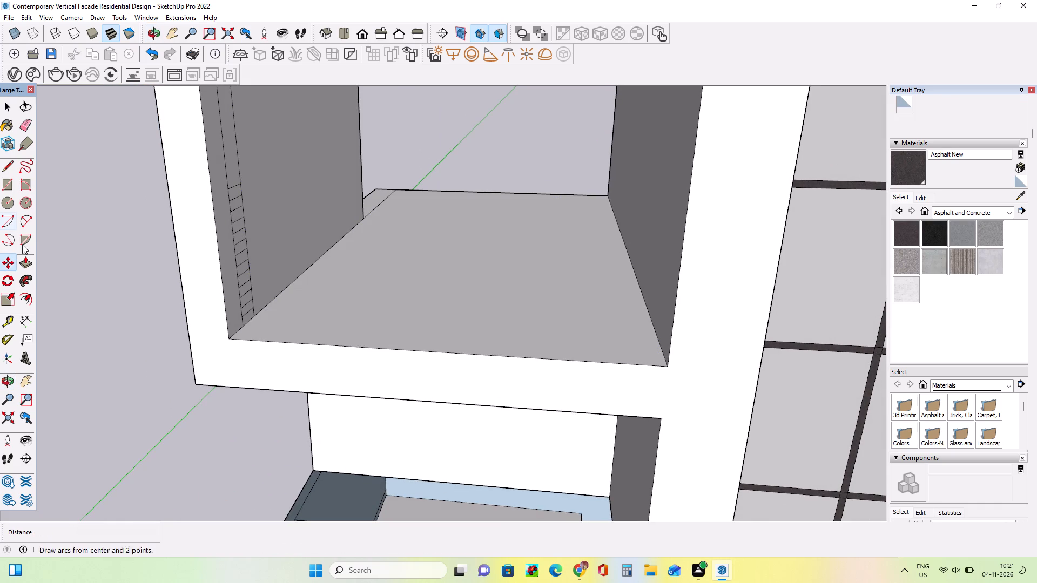
click(23, 265)
scroll(229, 322, up, 4)
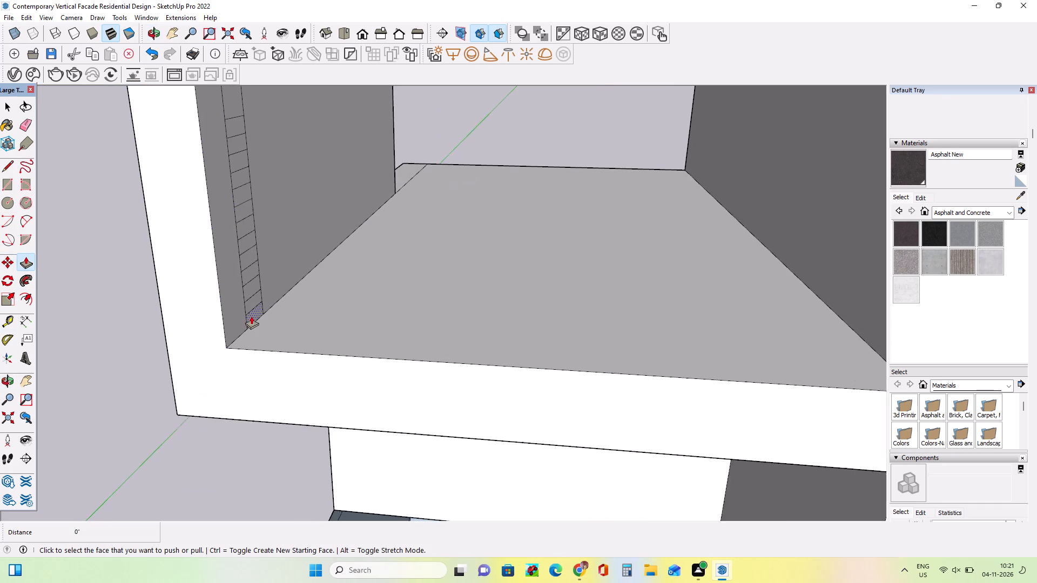
scroll(251, 316, up, 2)
drag(253, 314, 597, 382)
scroll(409, 350, down, 11)
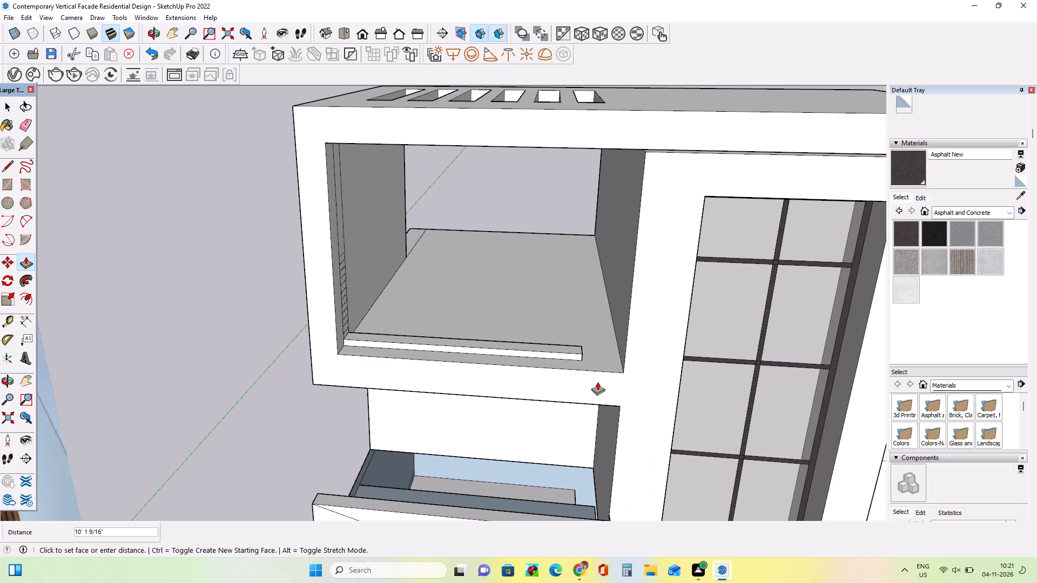
drag(597, 382, 632, 391)
Extrude six more alternate profiles up the strip to the opposite wall, leaving gaps between the railing slats.
scroll(413, 336, up, 4)
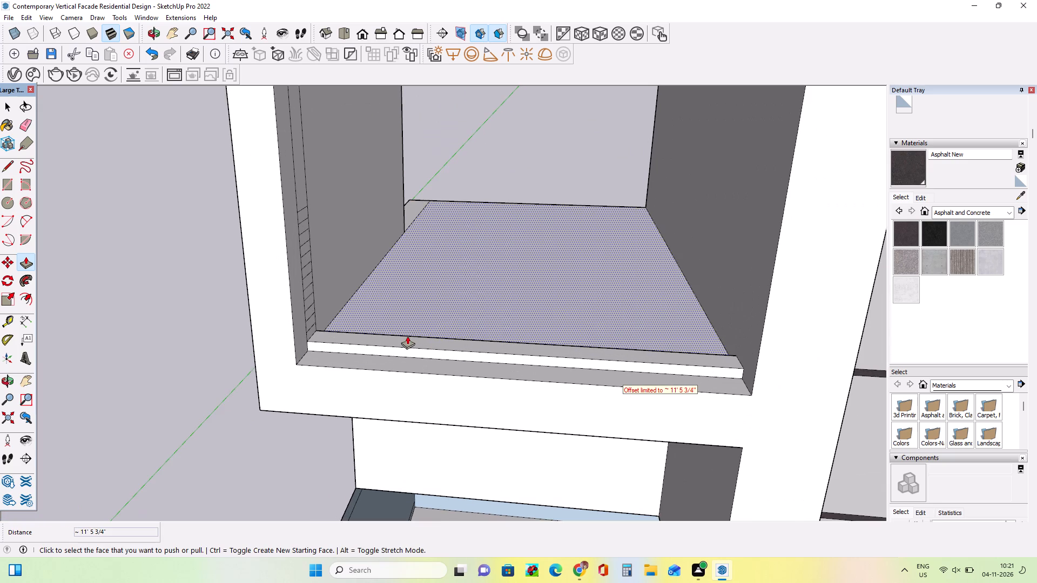
middle_drag(401, 336, 334, 355)
drag(296, 317, 760, 459)
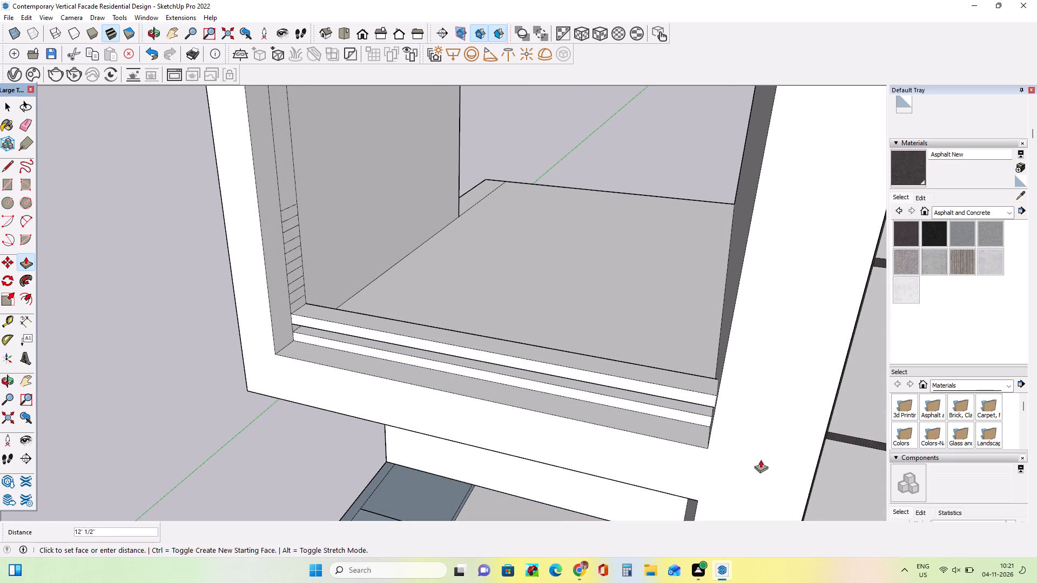
drag(760, 459, 812, 473)
drag(294, 297, 325, 312)
drag(325, 312, 724, 437)
drag(294, 274, 723, 425)
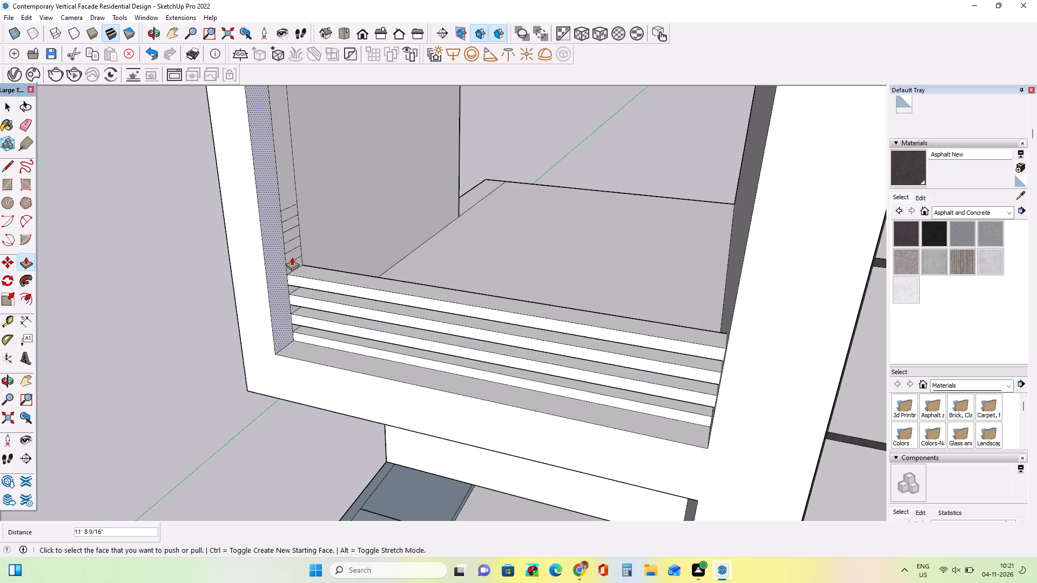
drag(292, 257, 780, 431)
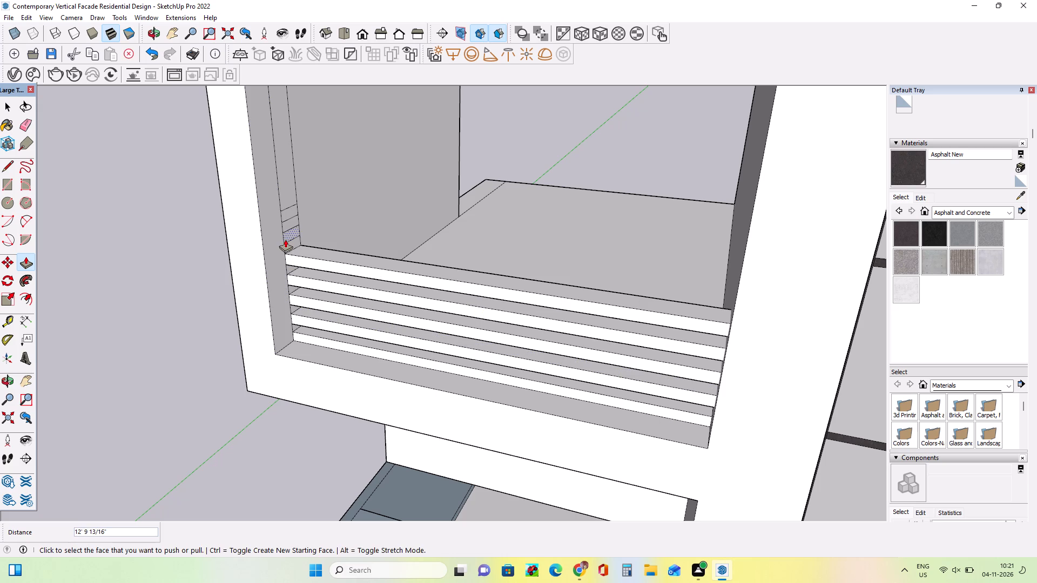
drag(285, 239, 762, 390)
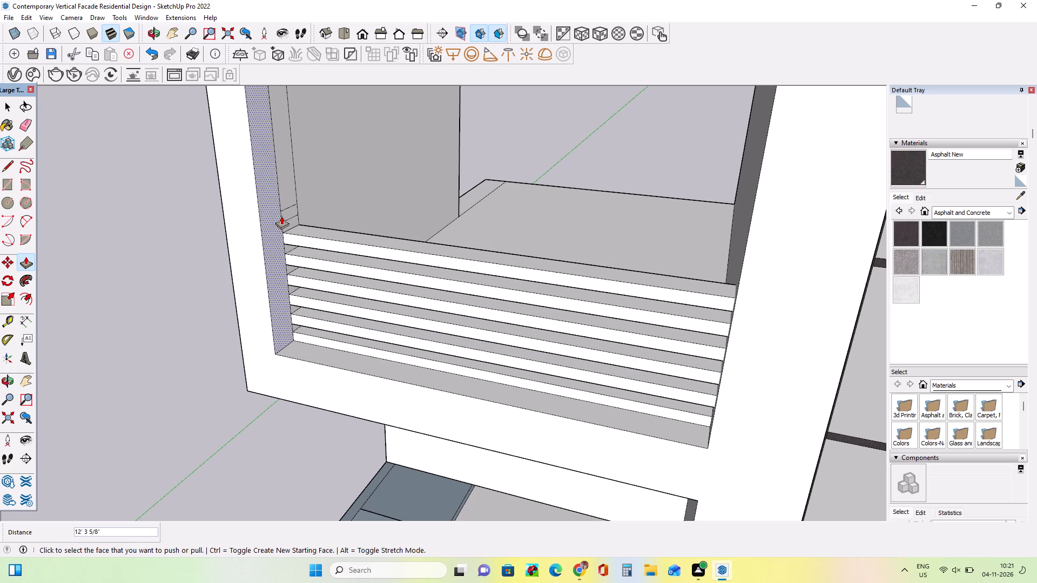
drag(287, 216, 760, 350)
Compare the top balcony's slatted railing and frame with the reference image, viewing the facade from several angles.
scroll(388, 280, down, 8)
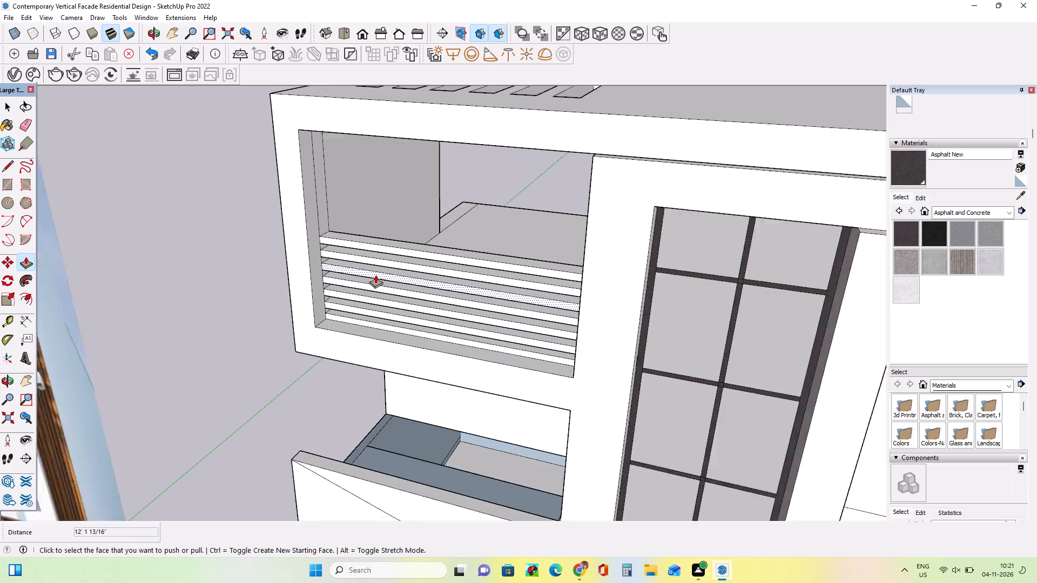
scroll(375, 275, down, 12)
middle_drag(423, 253, 491, 166)
scroll(407, 346, up, 3)
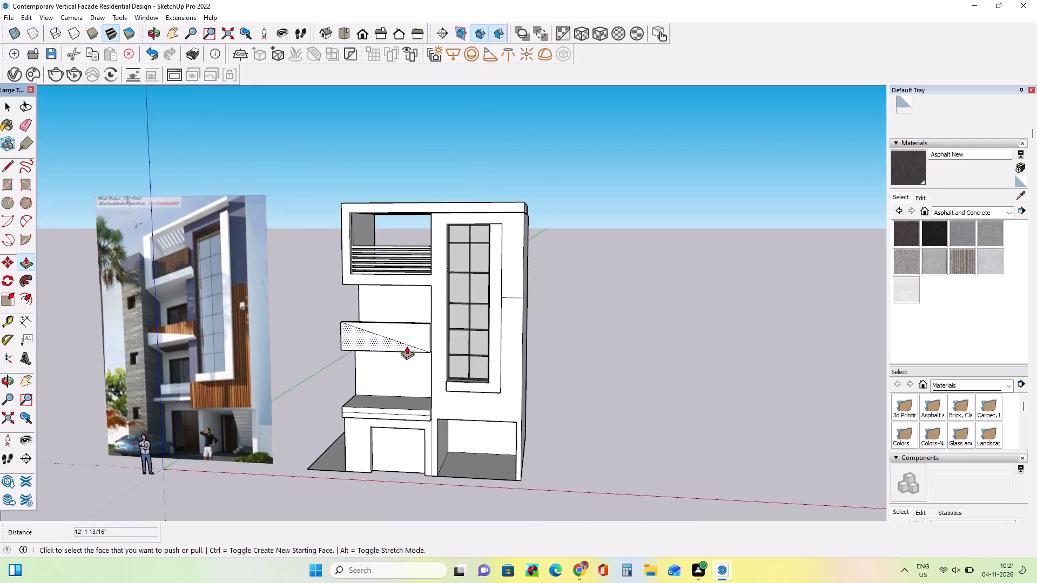
scroll(405, 348, up, 1)
middle_drag(405, 348, 412, 352)
scroll(392, 337, up, 1)
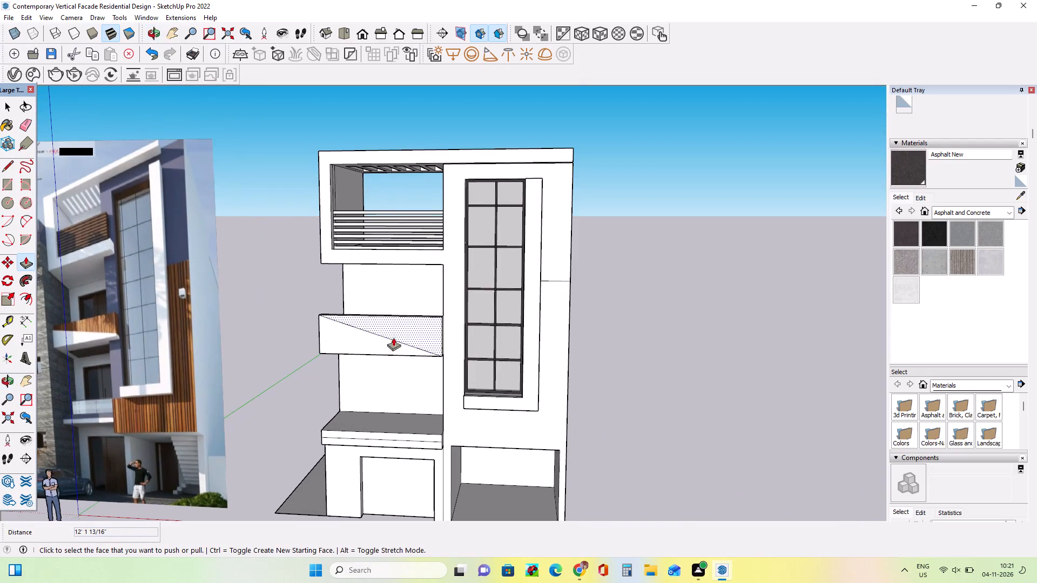
middle_drag(399, 343, 262, 380)
scroll(477, 186, up, 9)
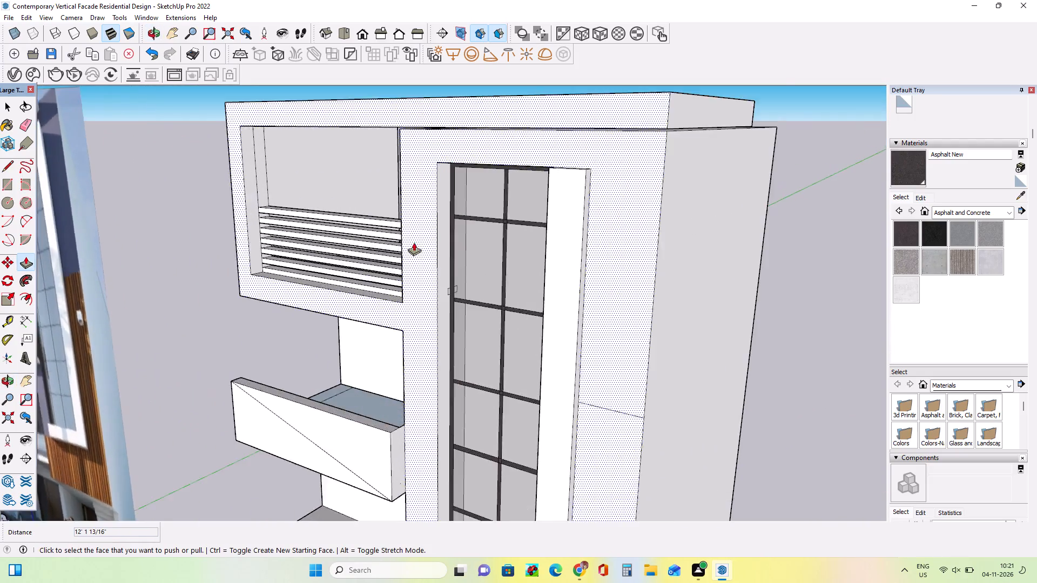
scroll(414, 242, up, 2)
middle_drag(416, 266, 395, 293)
scroll(368, 318, up, 3)
middle_drag(372, 319, 450, 303)
scroll(450, 303, down, 3)
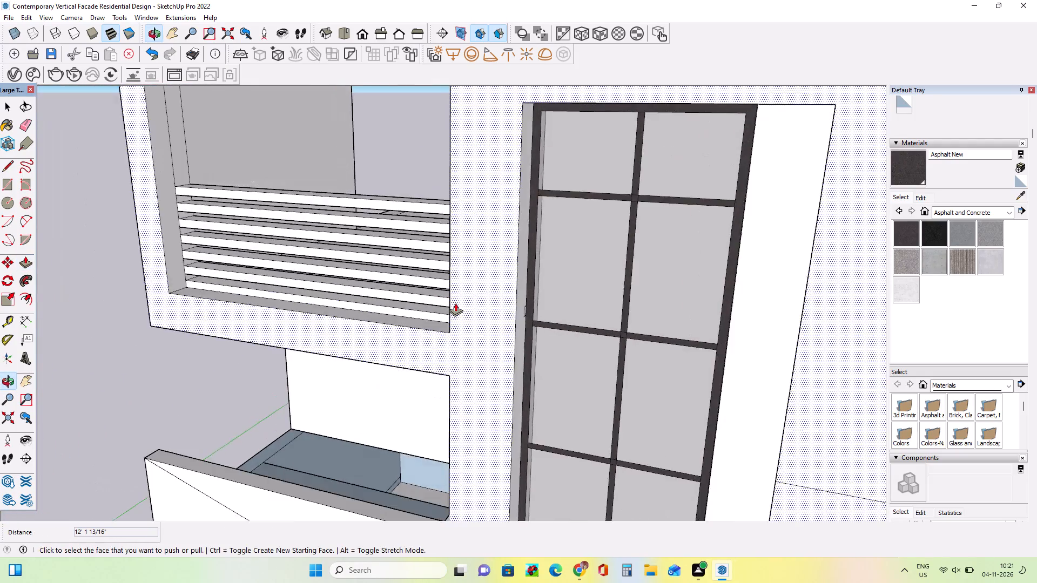
scroll(455, 303, down, 11)
middle_drag(455, 312, 418, 322)
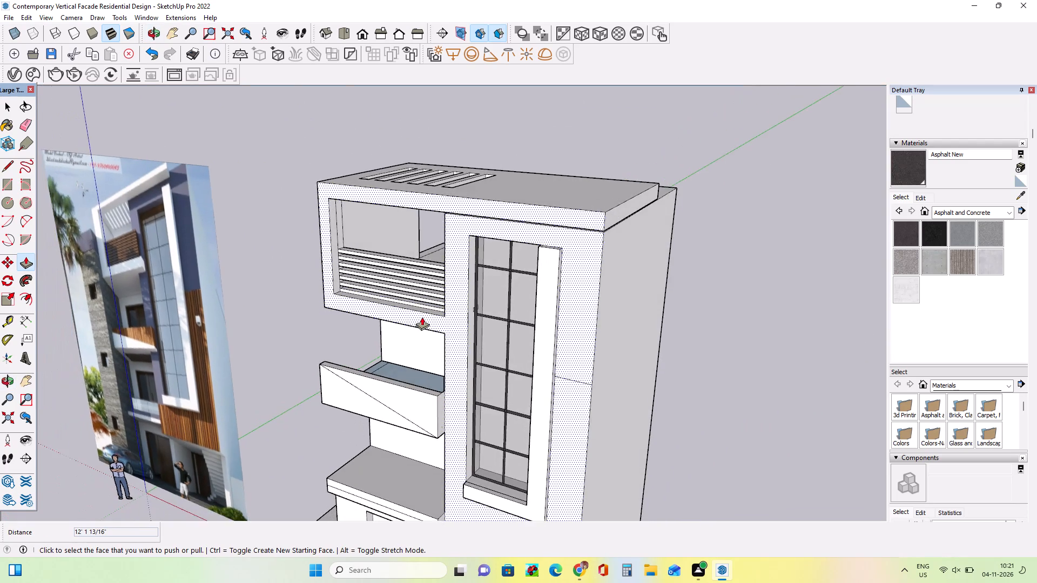
Draw a line separating the top balcony's bottom beam from the adjoining wall, and extrude the frame's front face outward 1' 1 15/16".
scroll(422, 317, up, 9)
middle_drag(493, 326, 495, 333)
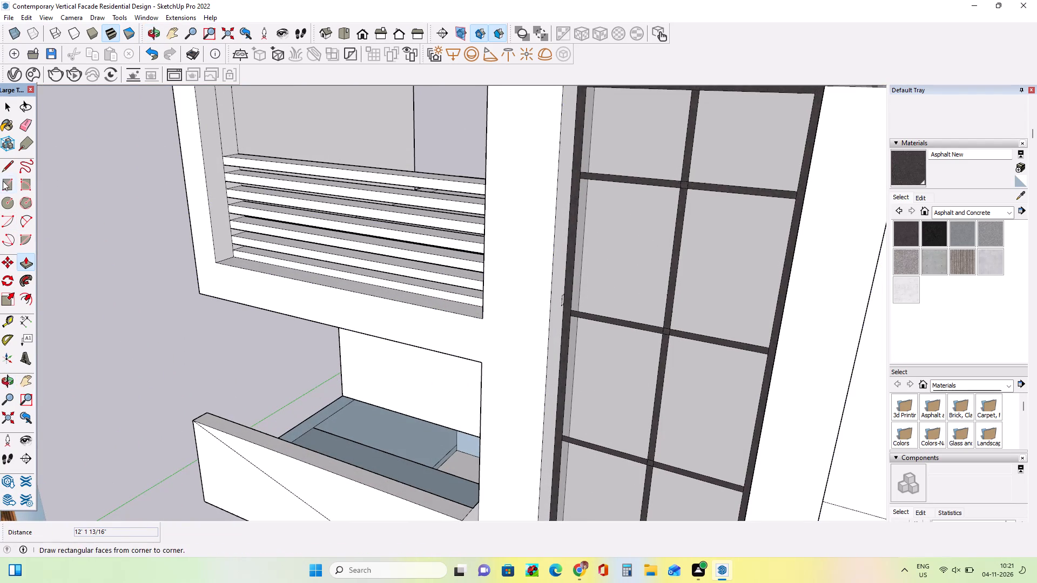
click(5, 171)
click(482, 363)
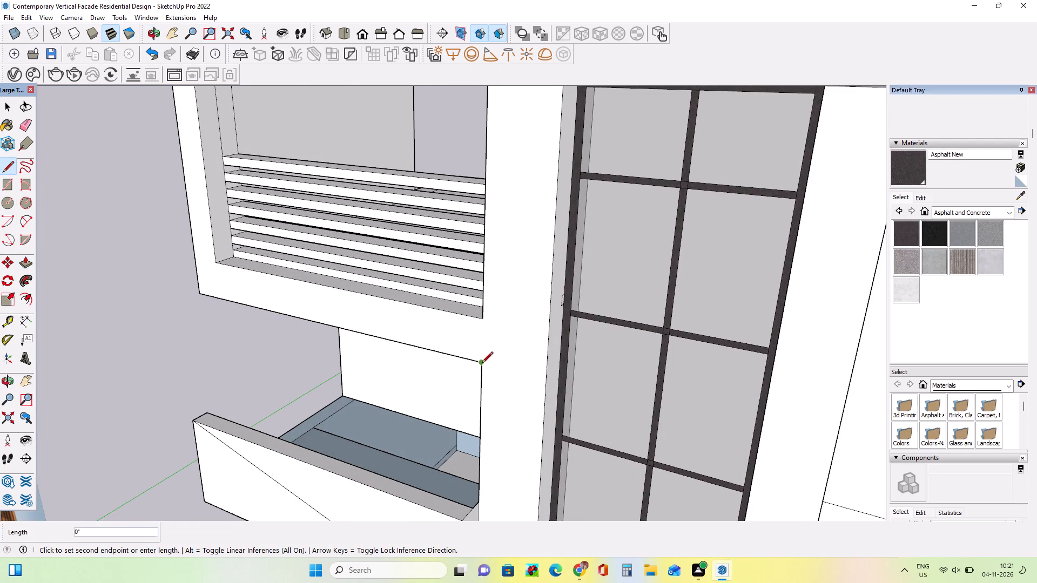
click(487, 318)
middle_drag(497, 368, 464, 384)
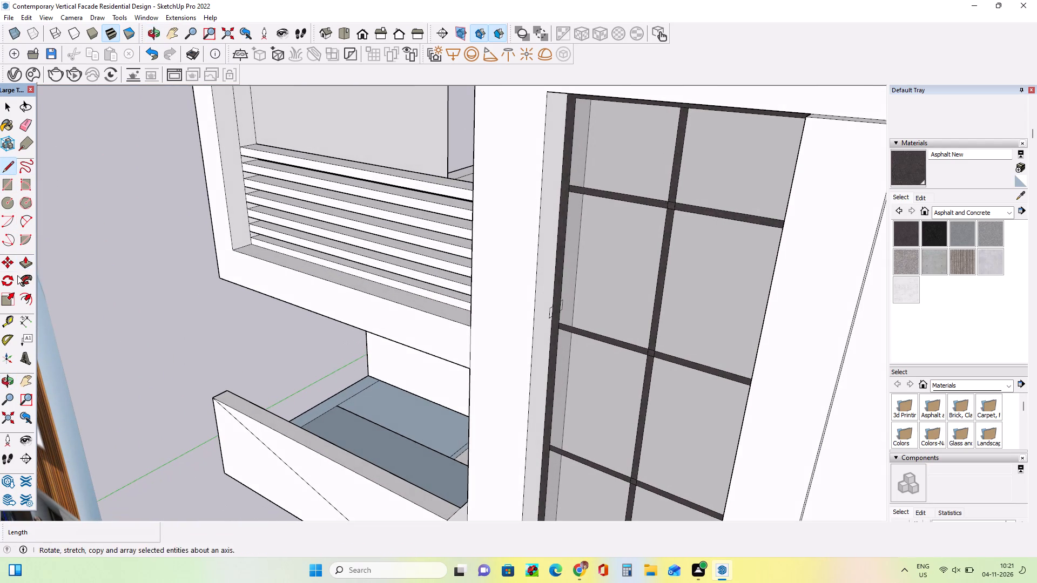
click(22, 260)
drag(299, 283, 304, 444)
middle_drag(423, 411, 430, 391)
scroll(369, 288, up, 3)
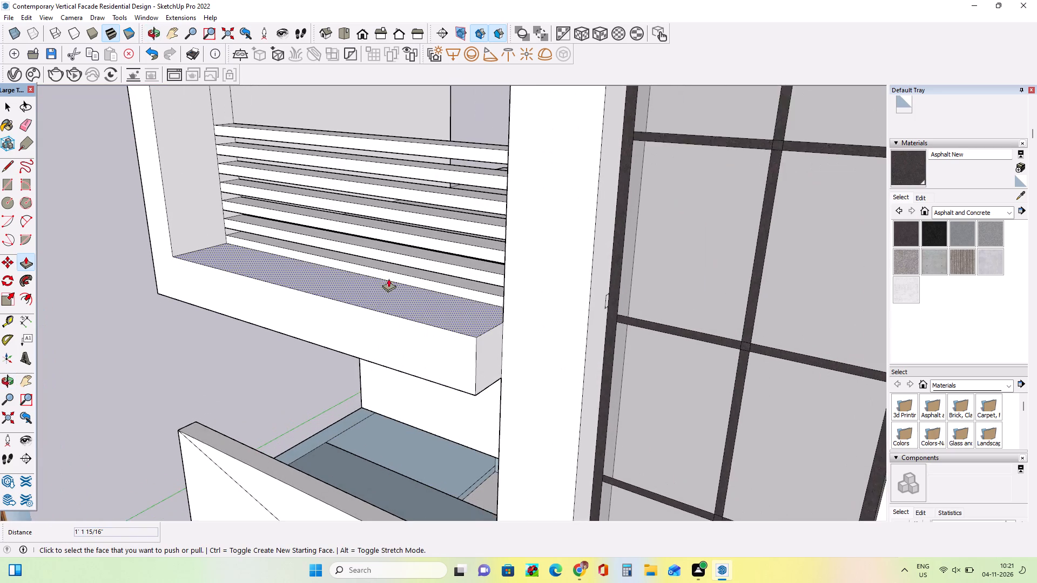
Pull the lowest railing slat's front face outward, finishing with a 7 1/4" pull, and extend its end past the bottom beam's end.
drag(396, 277, 366, 330)
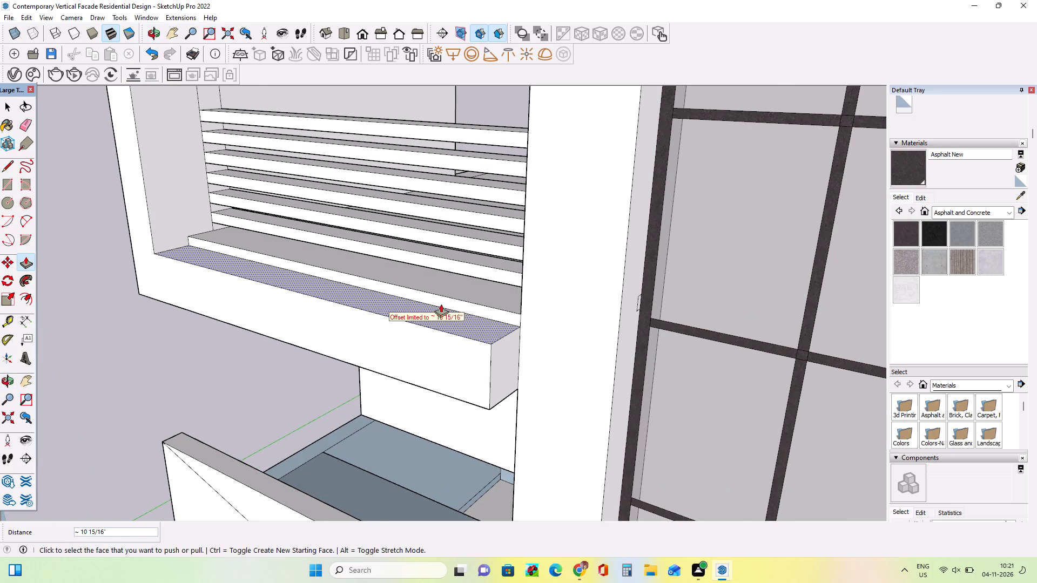
drag(459, 307, 446, 320)
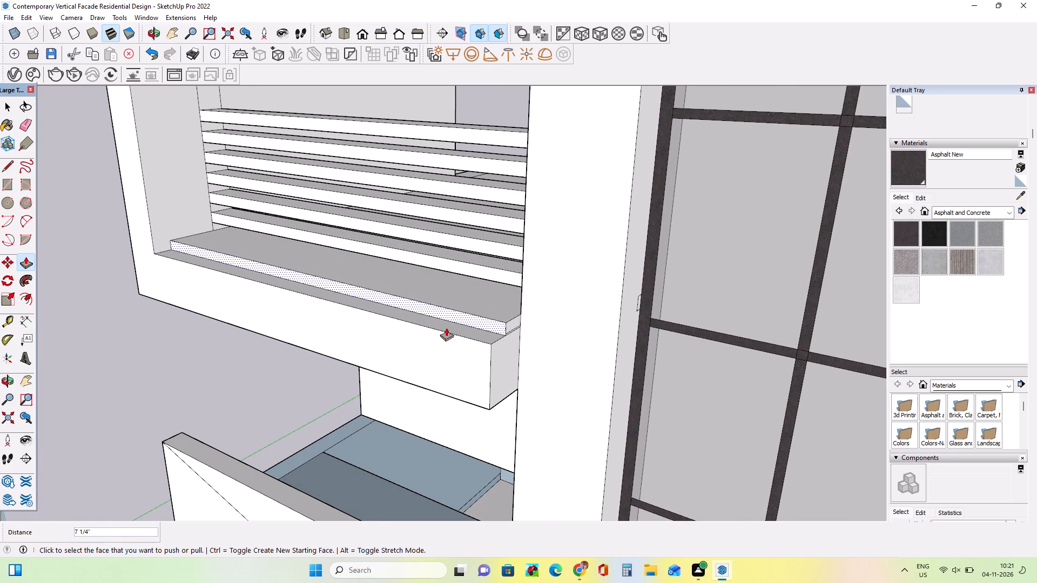
middle_drag(448, 337, 538, 277)
scroll(538, 277, down, 16)
scroll(227, 276, up, 14)
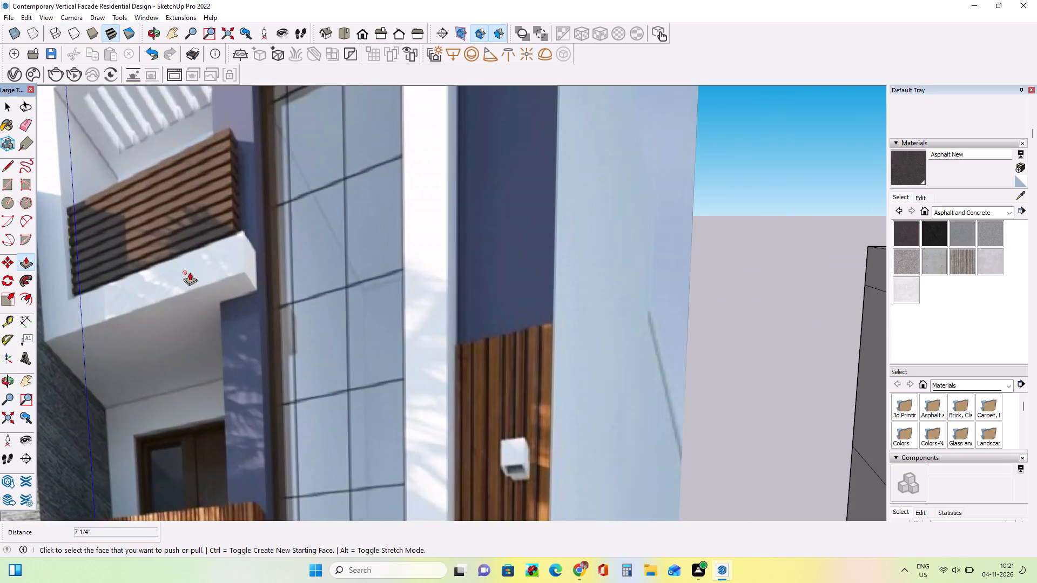
scroll(174, 273, down, 14)
middle_drag(469, 302, 283, 326)
scroll(497, 276, up, 2)
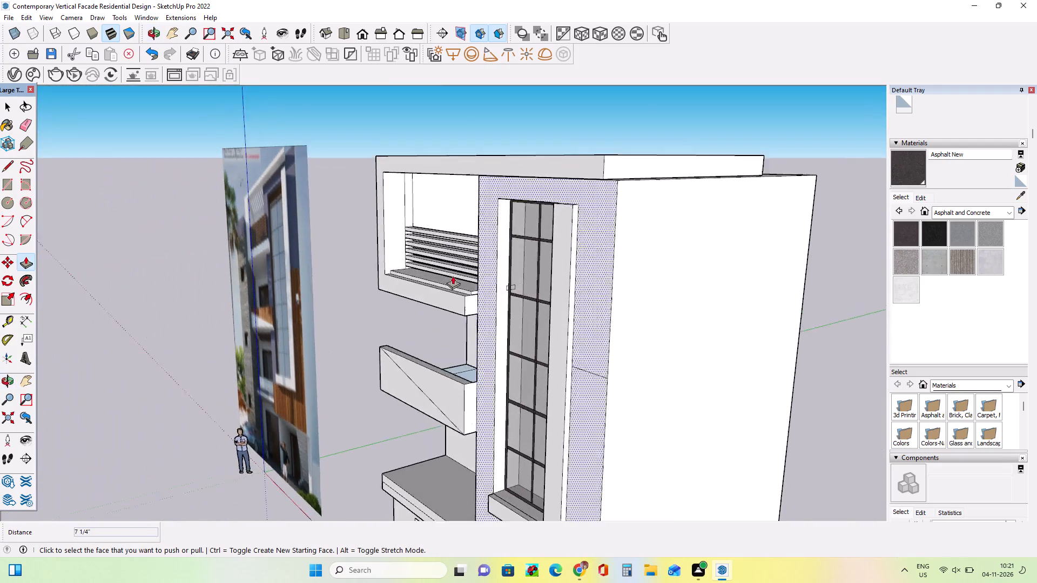
scroll(453, 276, up, 5)
drag(491, 306, 500, 310)
Pull the second-lowest slat's front face outward about 10 15/16".
middle_drag(432, 301, 522, 298)
scroll(523, 274, up, 4)
drag(521, 279, 513, 291)
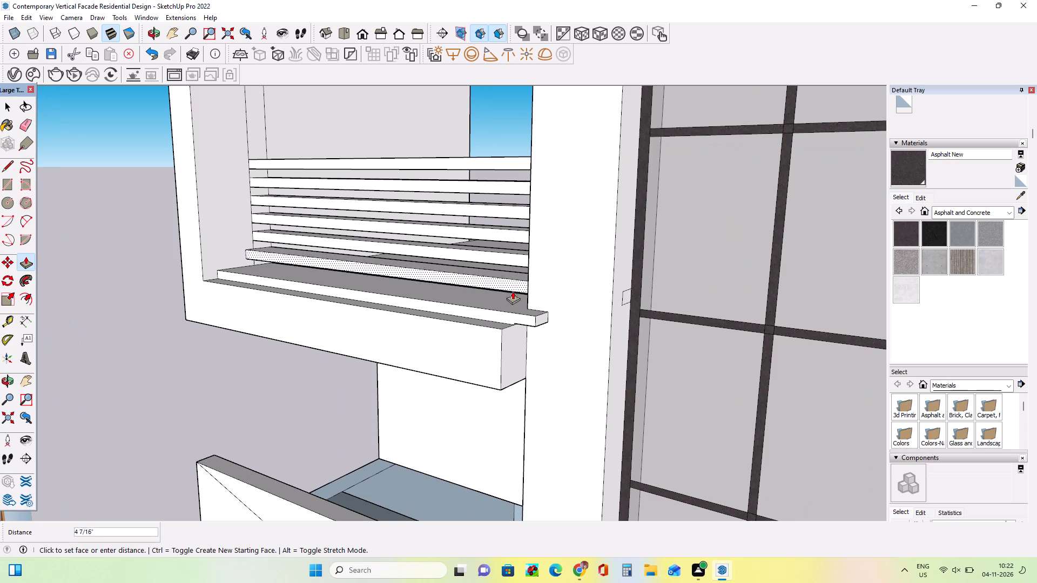
drag(513, 291, 520, 324)
Extrude the narrow strip on the adjoining wall beside the second-lowest slat outward 1' 2 3/16".
middle_drag(570, 308, 500, 320)
scroll(527, 311, up, 3)
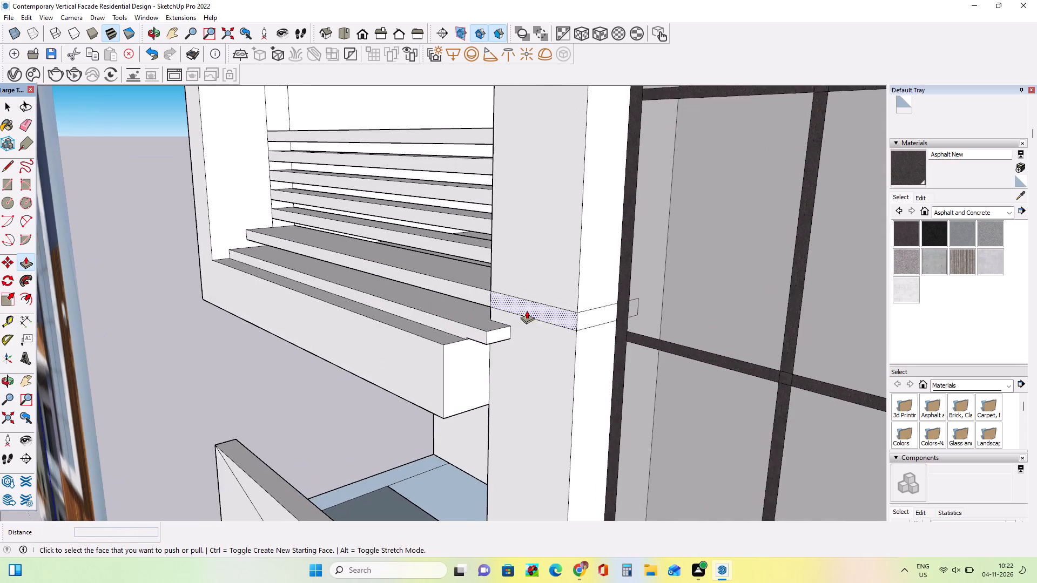
middle_drag(555, 314, 584, 331)
middle_drag(477, 302, 527, 321)
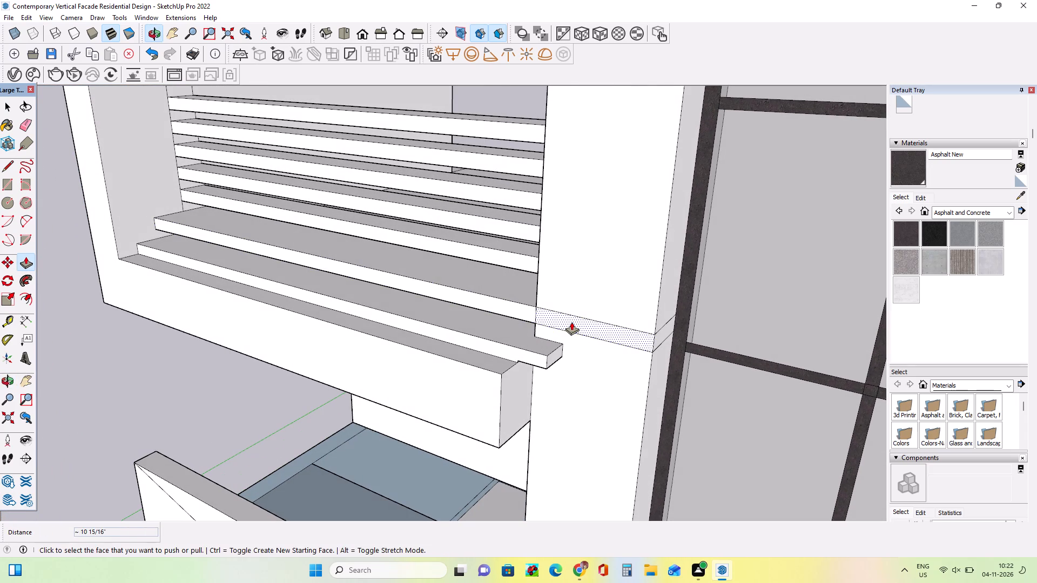
drag(573, 322, 560, 340)
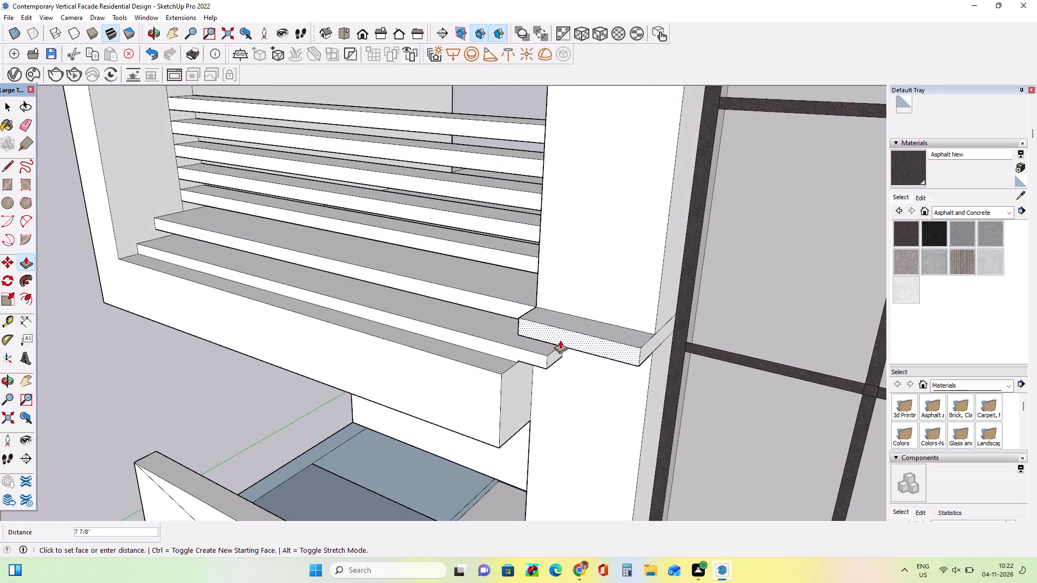
drag(560, 340, 546, 351)
Pull the two lowest slats' front faces further outward, bringing the second one flush with the projecting strip on the adjoining wall.
middle_drag(547, 353, 548, 353)
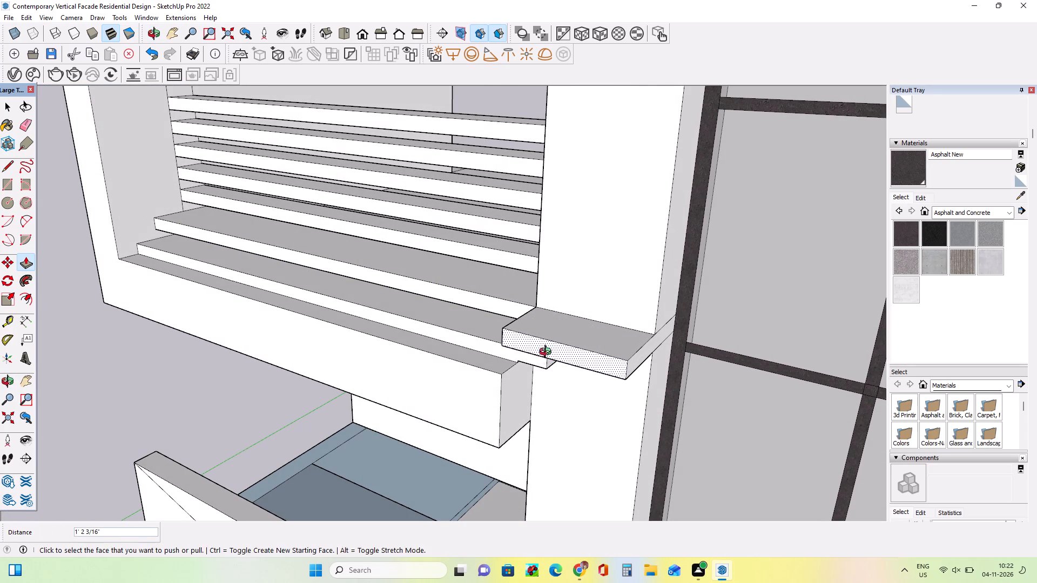
middle_drag(548, 353, 602, 302)
drag(557, 302, 561, 324)
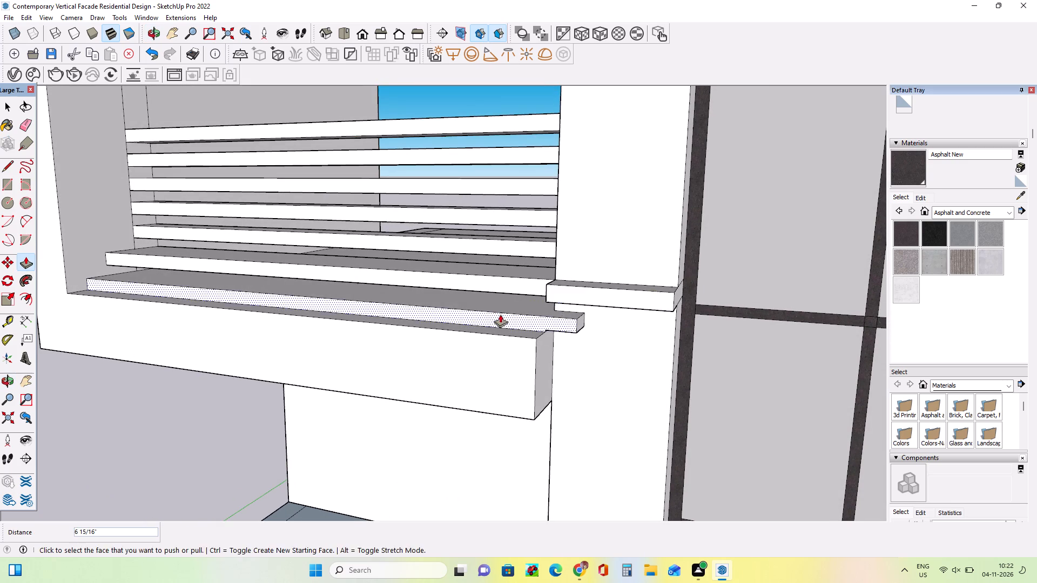
middle_drag(499, 314, 433, 325)
middle_drag(508, 303, 620, 341)
drag(545, 301, 560, 312)
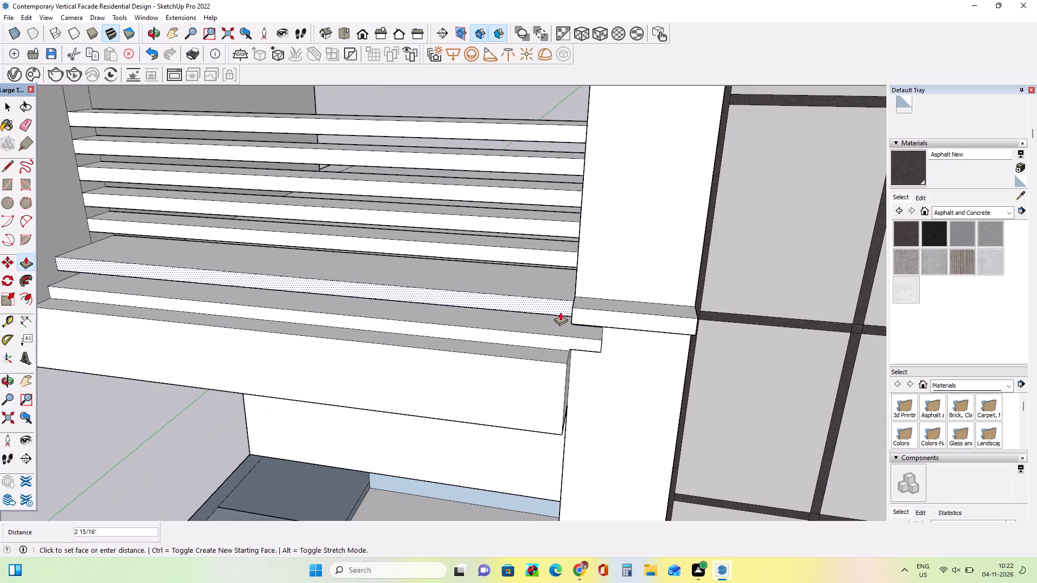
drag(560, 312, 581, 317)
Pull the front faces of the five upper slats outward about 1' 6 3/16" to line up with the lower slats.
middle_drag(584, 318, 377, 275)
middle_drag(378, 255, 348, 263)
drag(531, 261, 522, 276)
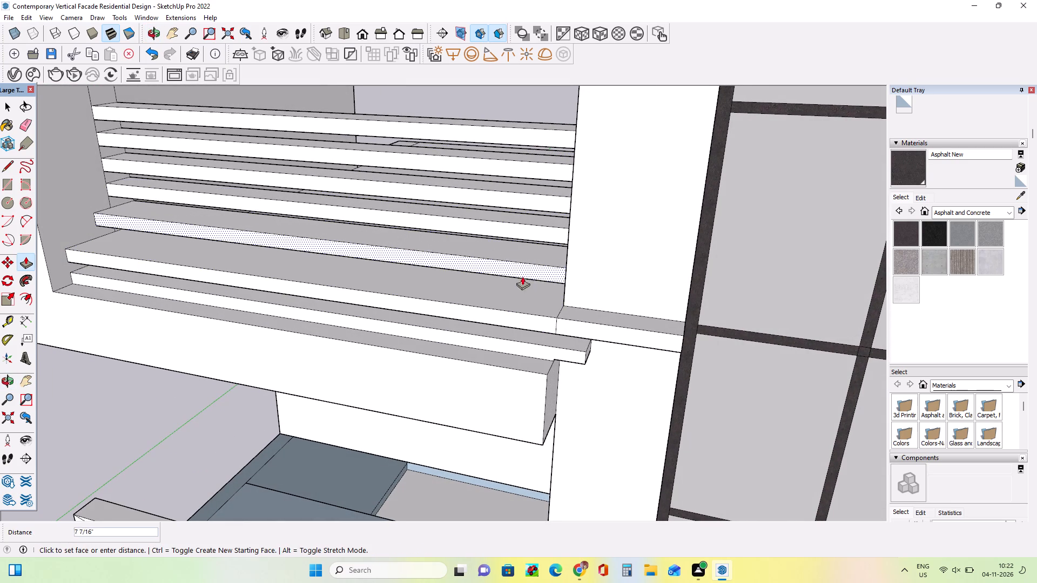
drag(522, 276, 514, 318)
middle_drag(572, 310, 625, 351)
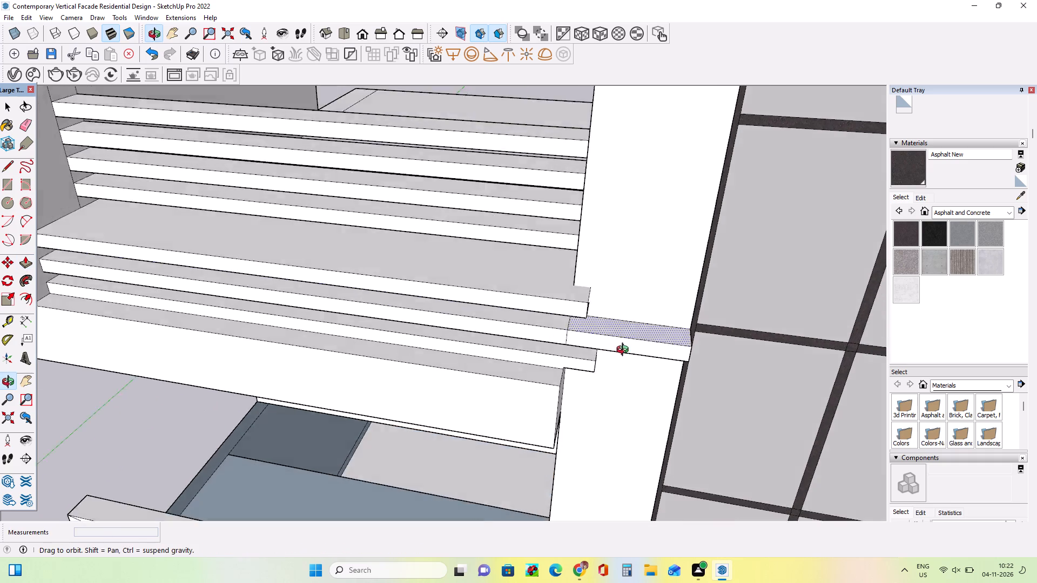
middle_drag(625, 351, 641, 315)
drag(557, 222, 560, 282)
middle_drag(544, 277, 536, 248)
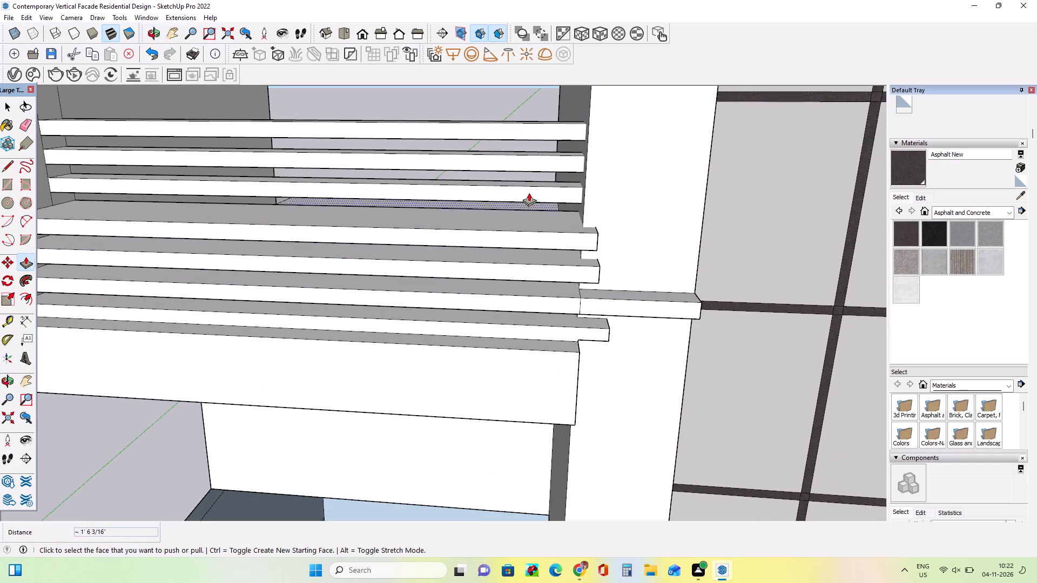
drag(529, 193, 538, 250)
drag(540, 165, 549, 217)
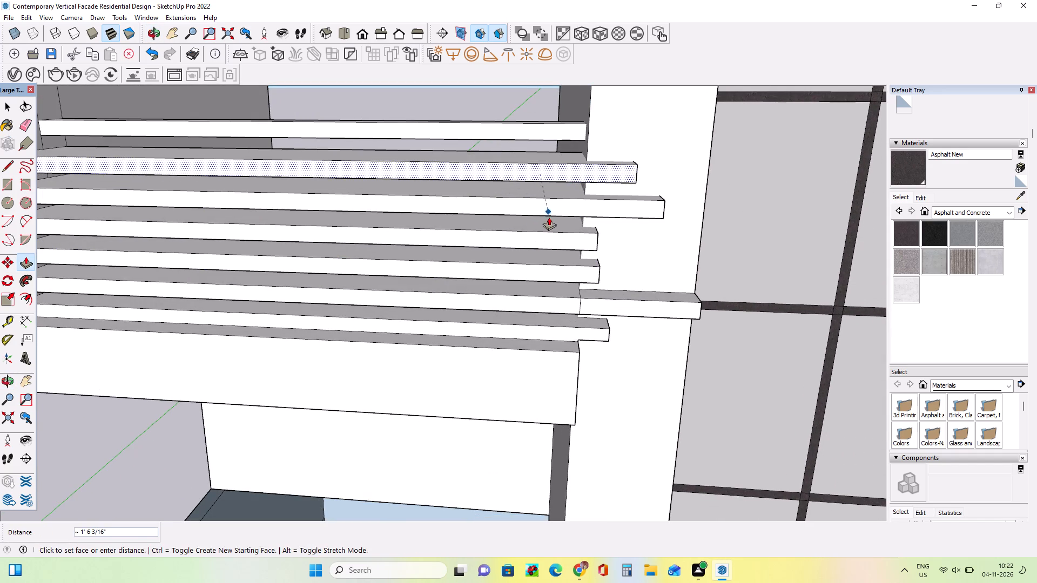
drag(549, 217, 549, 218)
drag(540, 128, 557, 175)
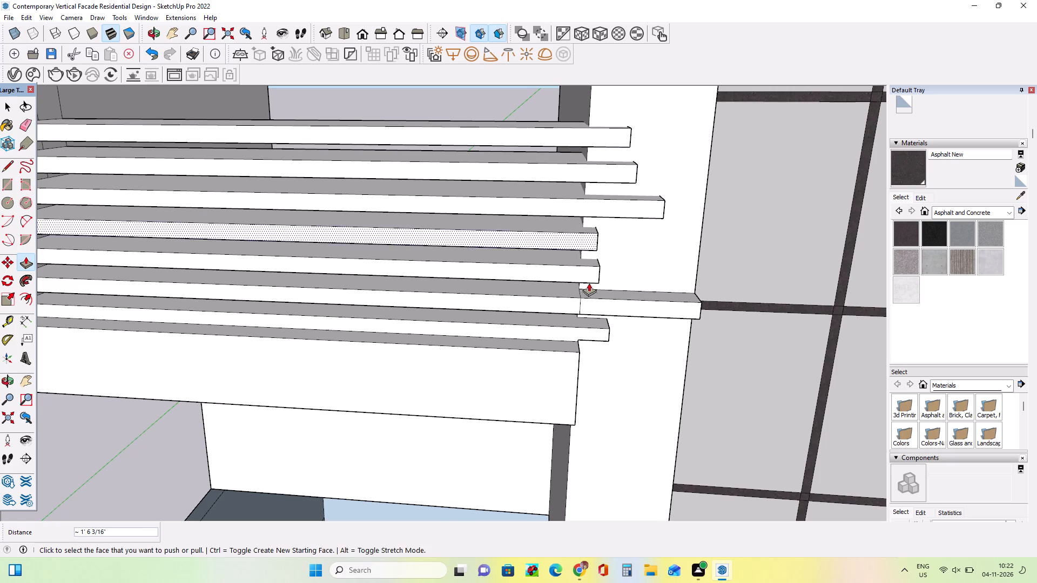
Shorten the fifth slat's end 6 3/16", extend the third slat's end, and push the second slat's end back 1' 7 1/16".
middle_drag(589, 283, 363, 257)
drag(551, 200, 525, 157)
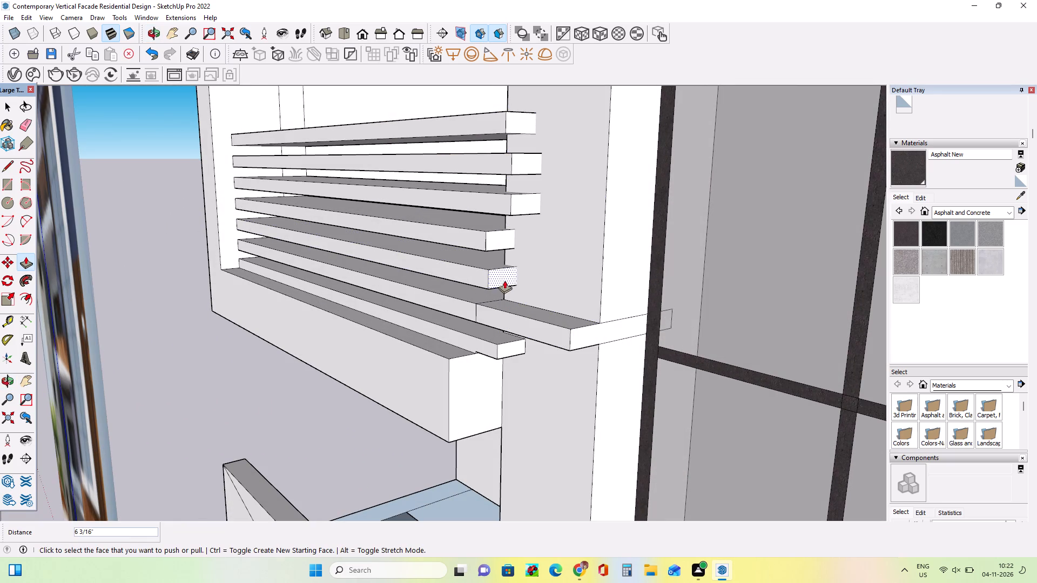
drag(504, 274, 518, 362)
drag(594, 335, 554, 324)
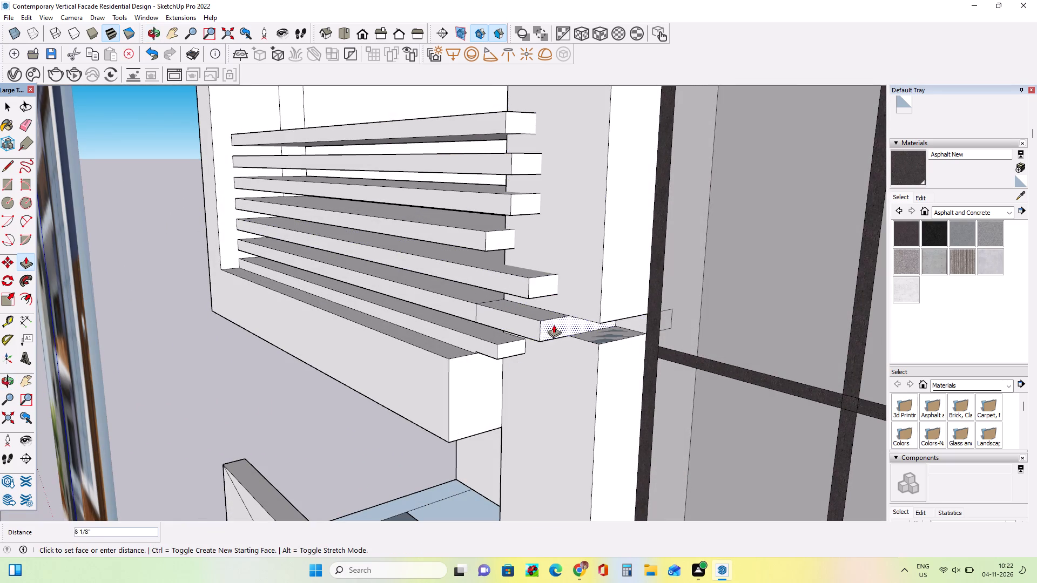
drag(554, 324, 495, 355)
Fill the notch cut in the adjoining wall beside the second-lowest slat by pulling its inner face flush with the wall.
middle_drag(524, 352, 613, 315)
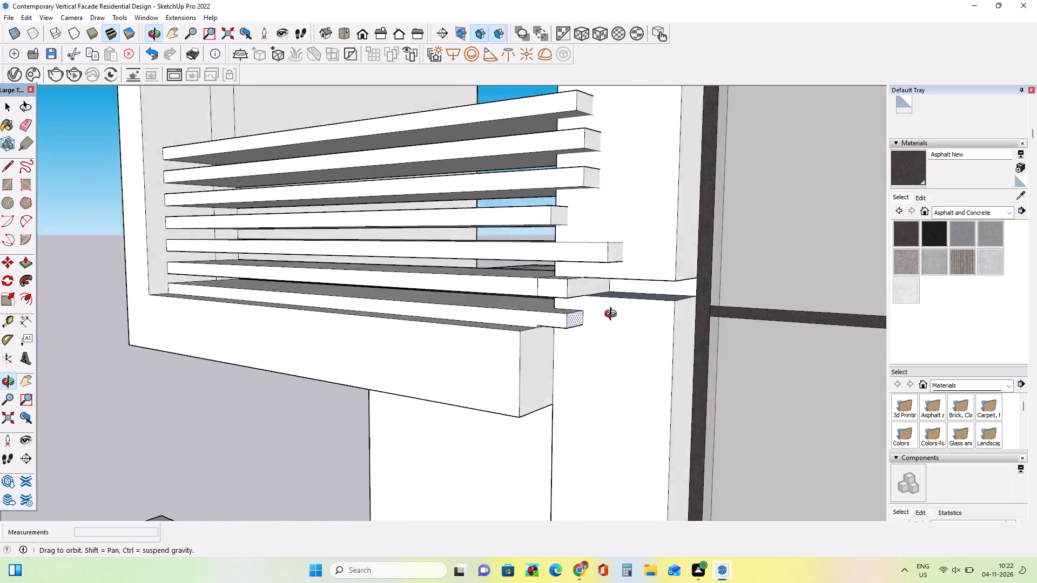
middle_drag(613, 315, 601, 319)
middle_drag(655, 283, 674, 238)
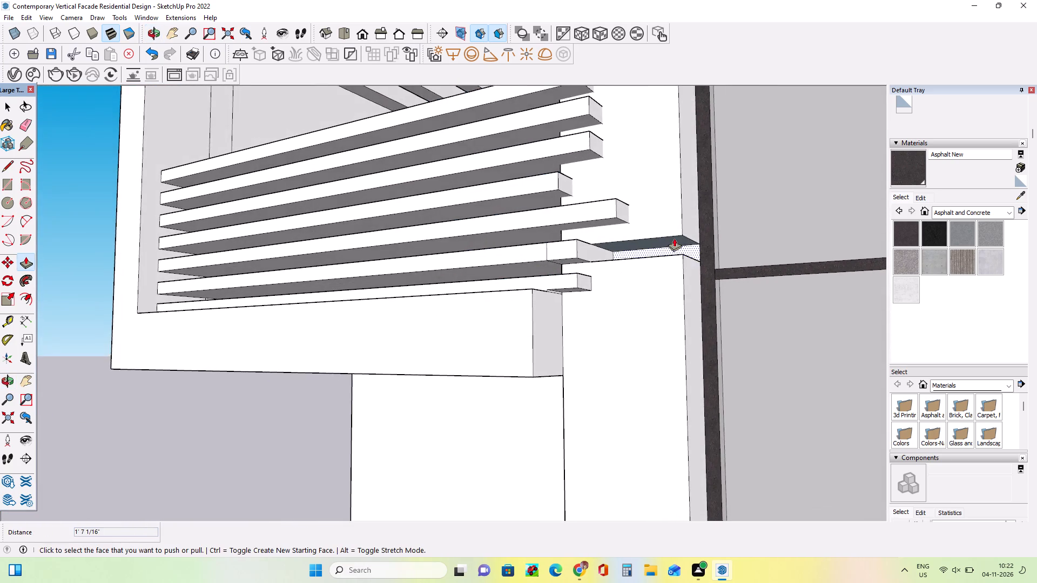
scroll(674, 241, up, 3)
drag(667, 252, 616, 270)
Push or pull the end faces of the third to seventh slats so they line up with the lowest slats' ends.
middle_drag(628, 314, 647, 388)
drag(625, 270, 568, 317)
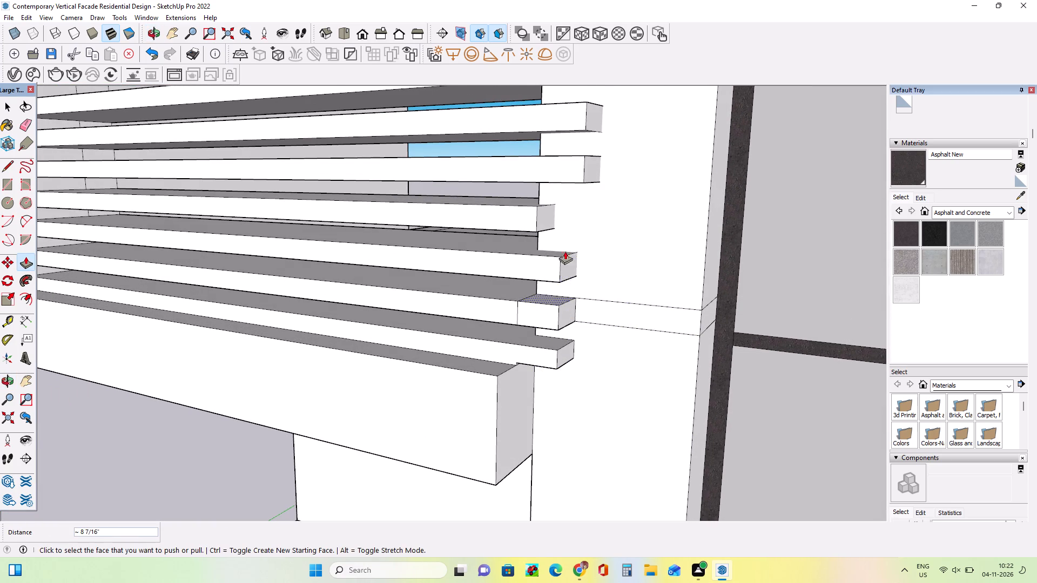
drag(542, 216, 565, 266)
drag(590, 175, 588, 180)
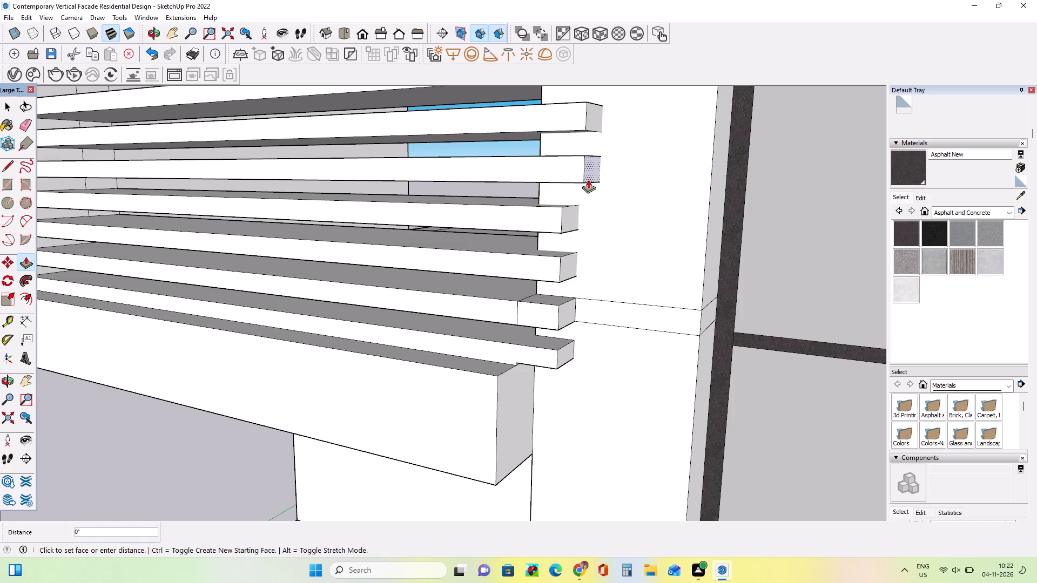
drag(588, 180, 562, 235)
drag(590, 121, 564, 178)
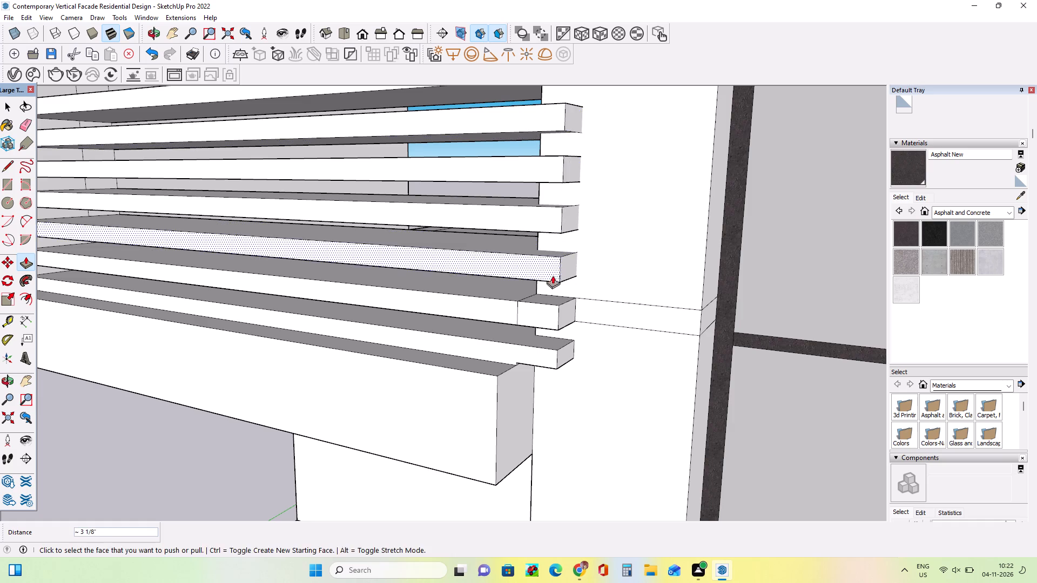
middle_drag(553, 288, 554, 362)
drag(593, 140, 577, 183)
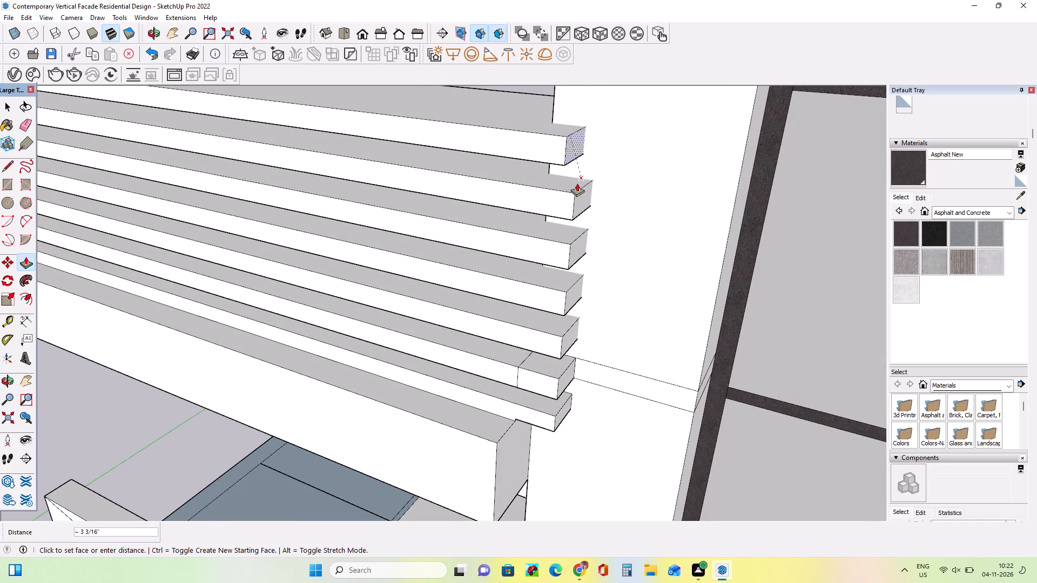
drag(577, 183, 573, 204)
Erase the leftover strip outlines from the front and side of the adjoining wall beside the railing.
middle_drag(400, 223, 482, 108)
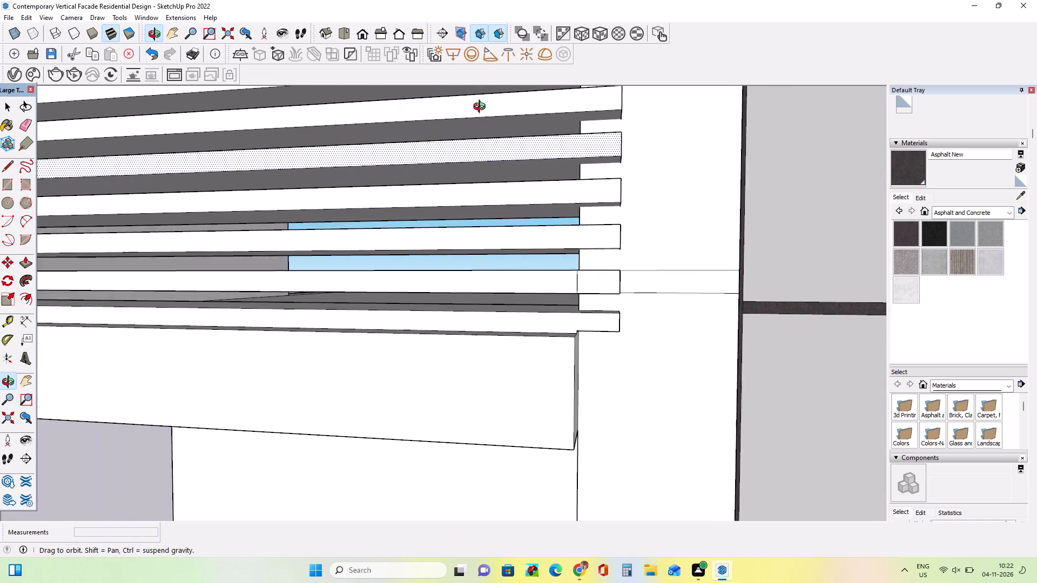
middle_drag(482, 108, 405, 158)
click(27, 126)
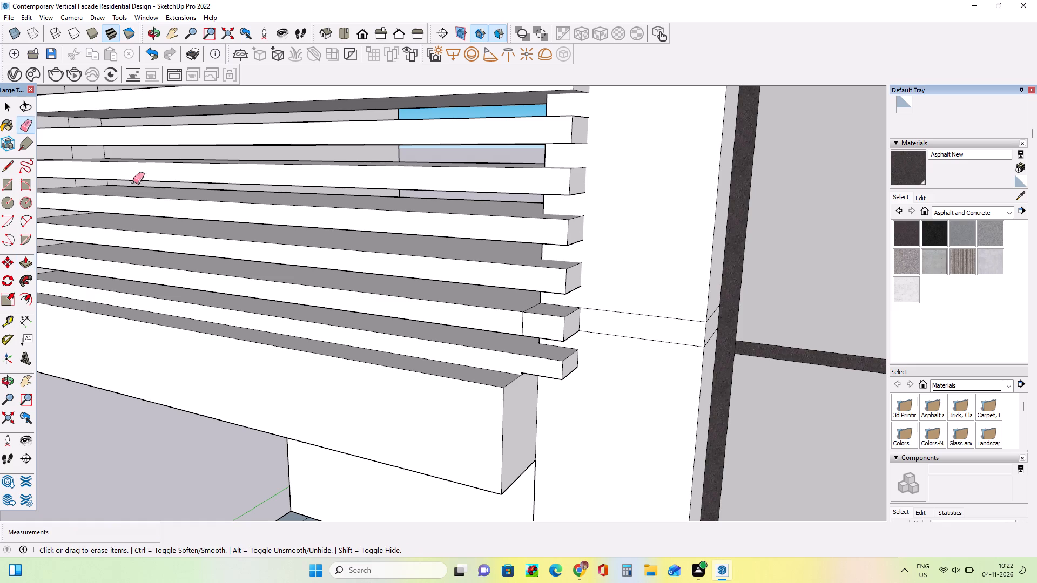
drag(650, 309, 654, 353)
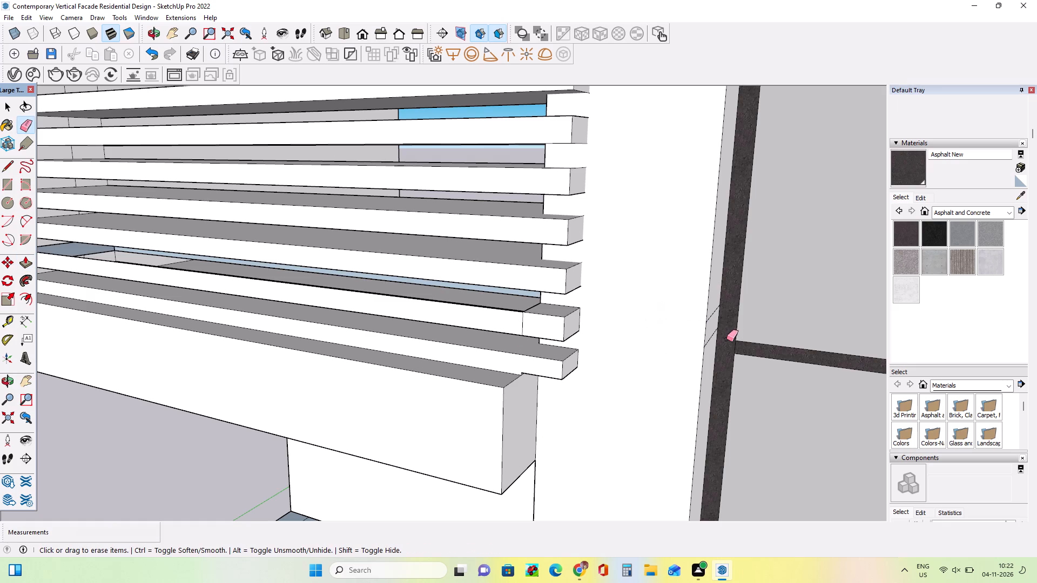
drag(710, 318, 711, 350)
Erase the seam line across the second-lowest slat's front, undoing the first erasure that removed the wrong edge.
middle_drag(419, 321, 540, 320)
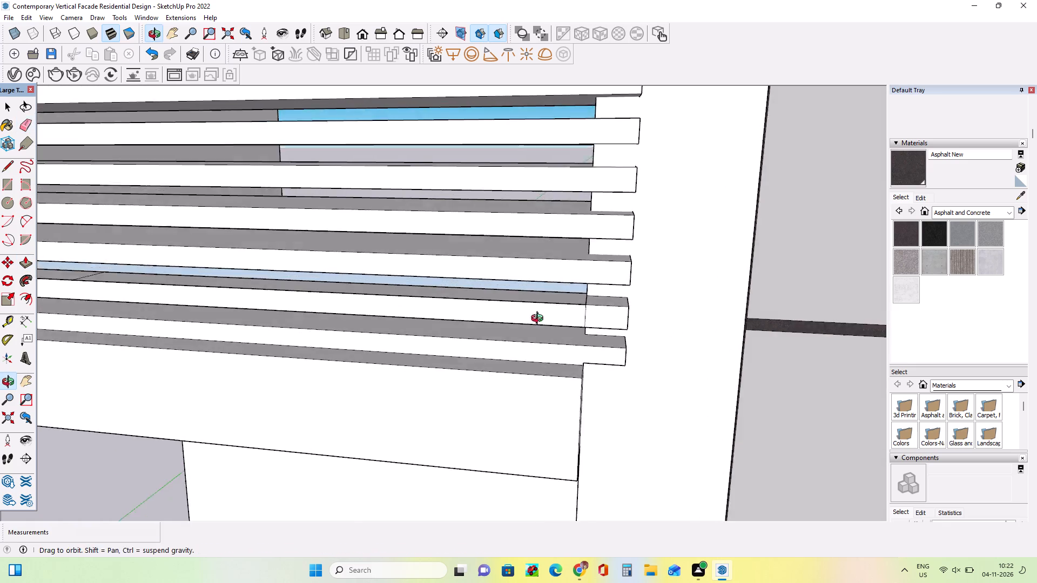
middle_drag(540, 320, 528, 320)
scroll(611, 317, up, 4)
drag(594, 294, 598, 290)
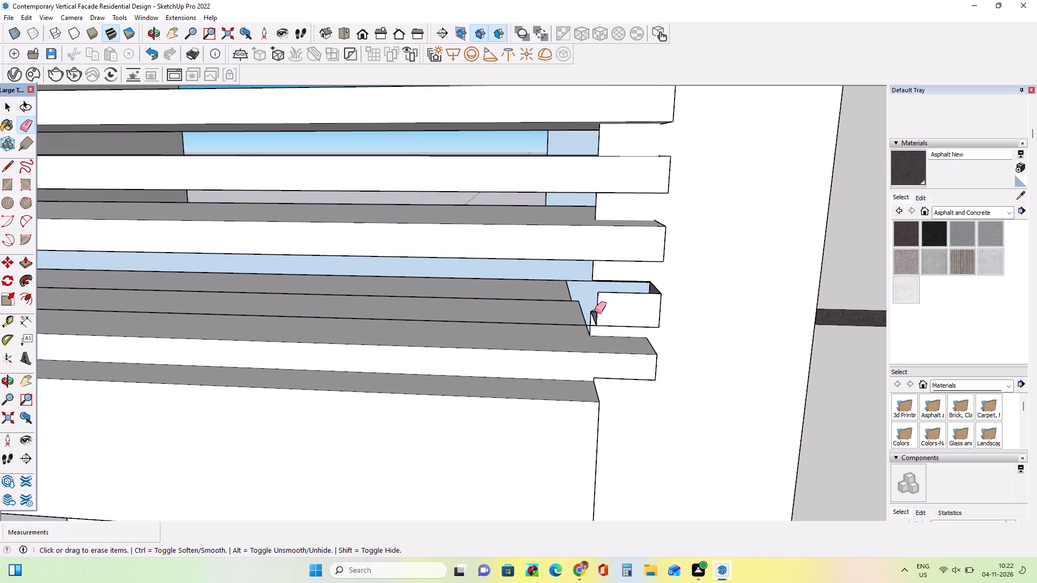
key(ctrl+z)
drag(590, 309, 604, 310)
Inspect the slatted railing from the front and from behind the top balcony, checking the slat ends near the wall.
middle_drag(577, 333, 544, 381)
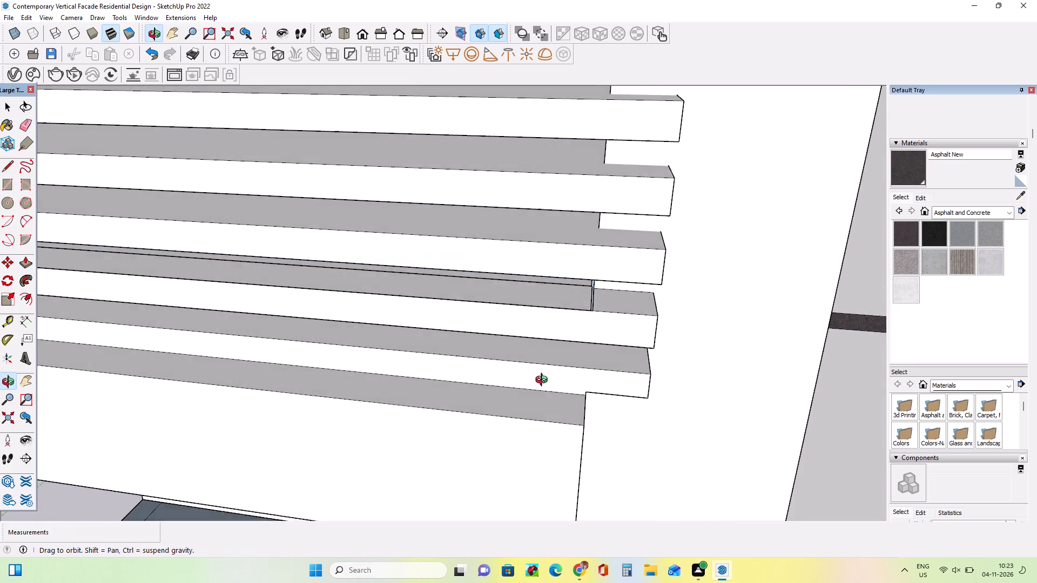
middle_drag(544, 381, 574, 308)
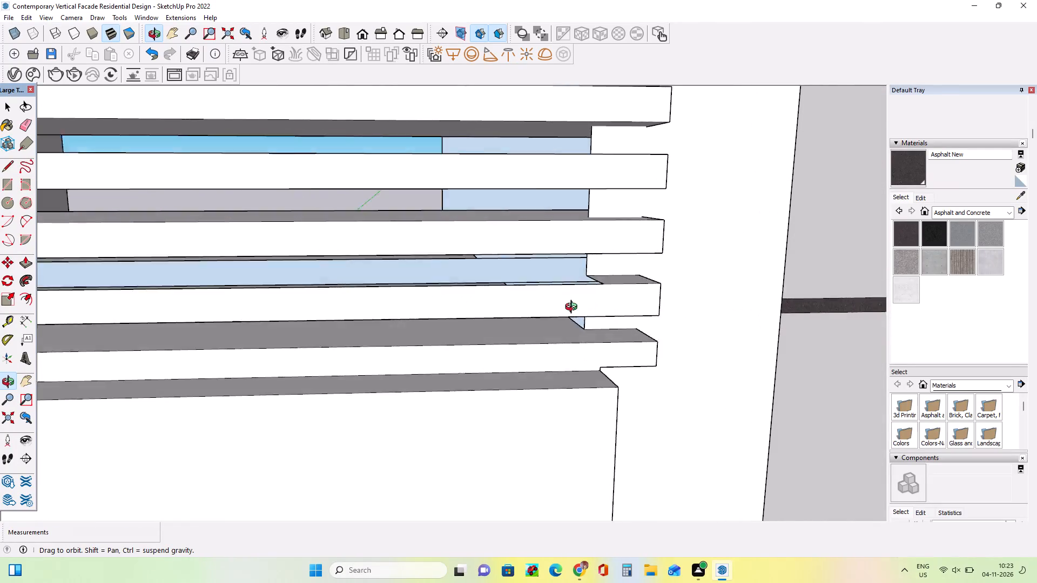
middle_drag(574, 308, 543, 274)
scroll(543, 274, down, 18)
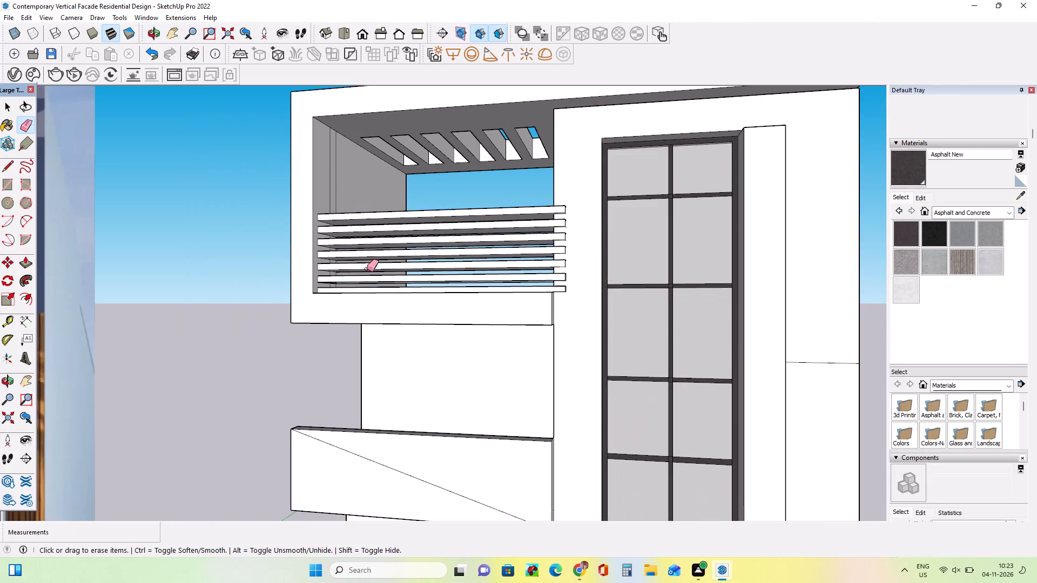
middle_drag(349, 269, 1036, 313)
middle_drag(317, 243, 510, 277)
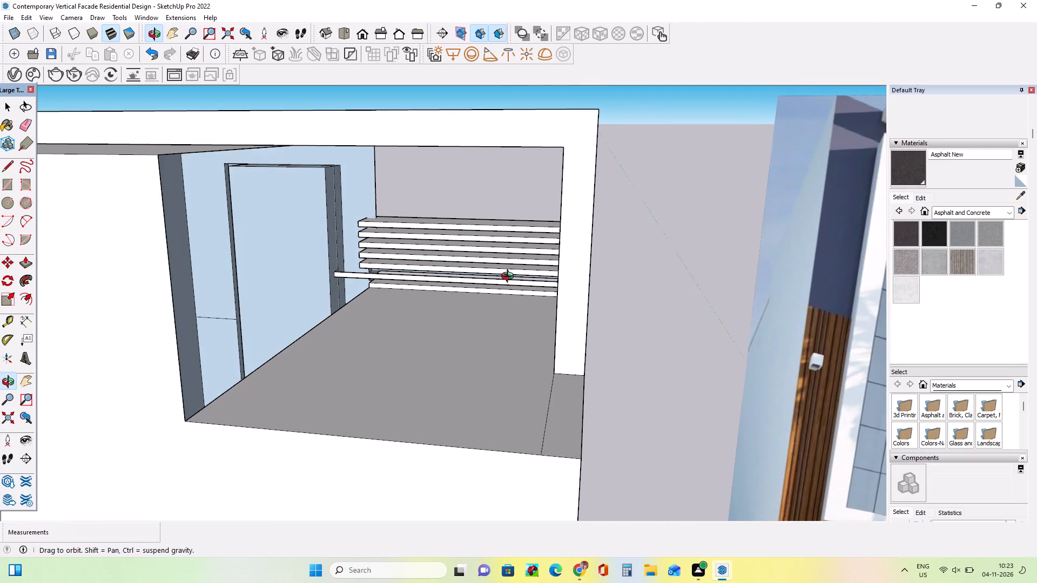
middle_drag(510, 277, 433, 280)
scroll(448, 273, down, 3)
middle_drag(452, 253, 452, 233)
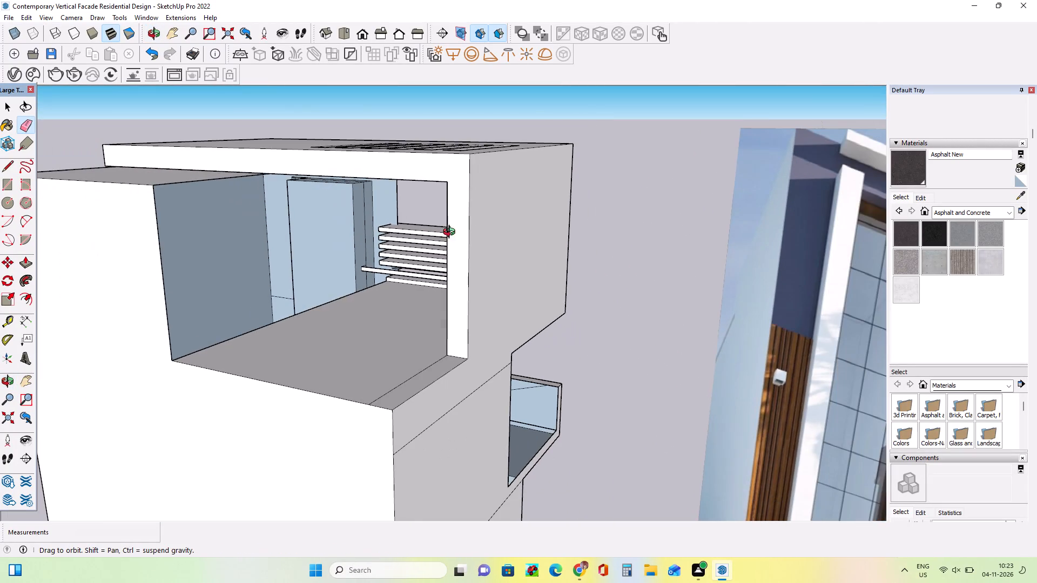
middle_drag(452, 233, 461, 216)
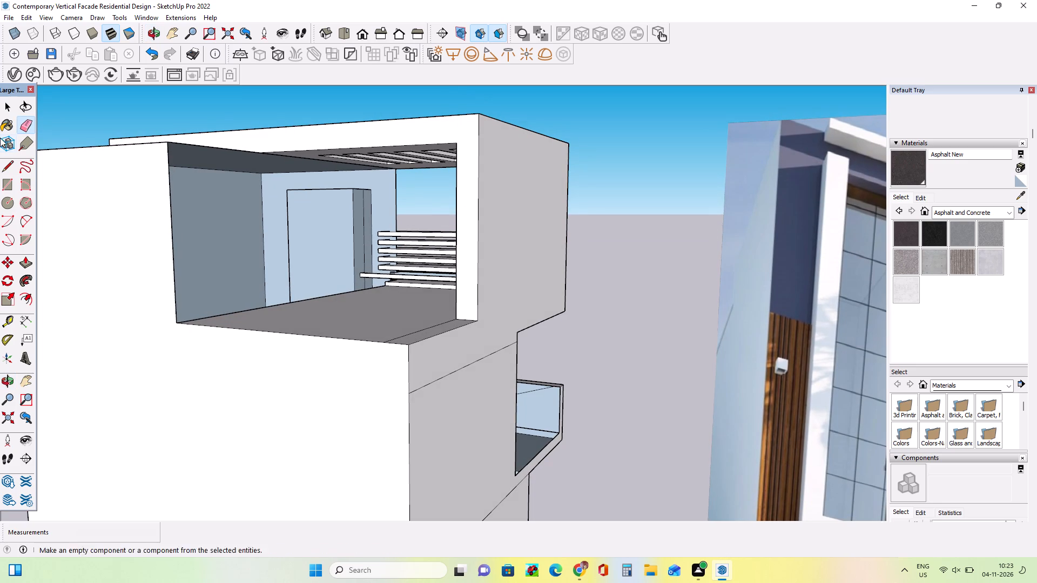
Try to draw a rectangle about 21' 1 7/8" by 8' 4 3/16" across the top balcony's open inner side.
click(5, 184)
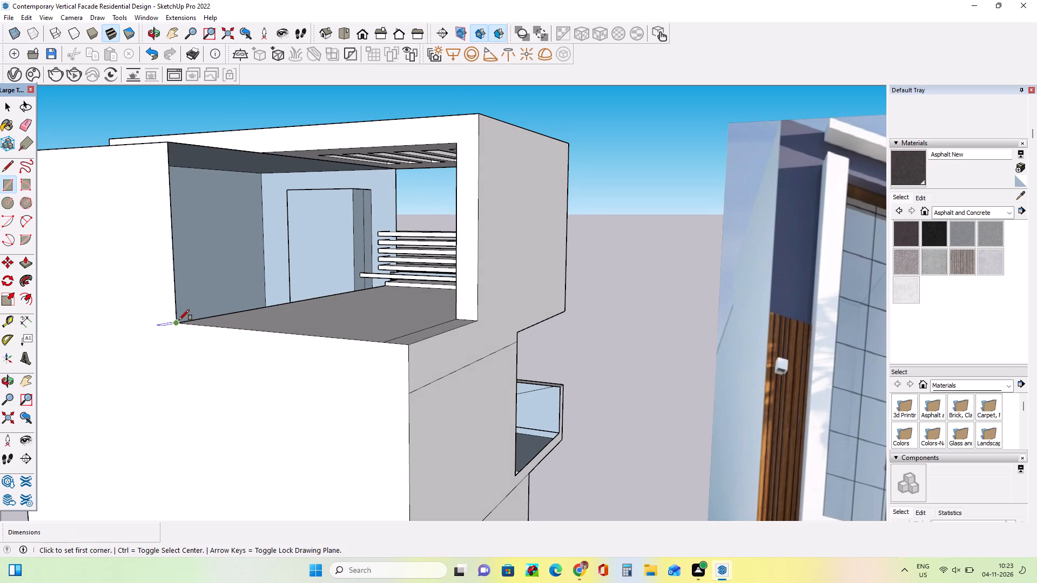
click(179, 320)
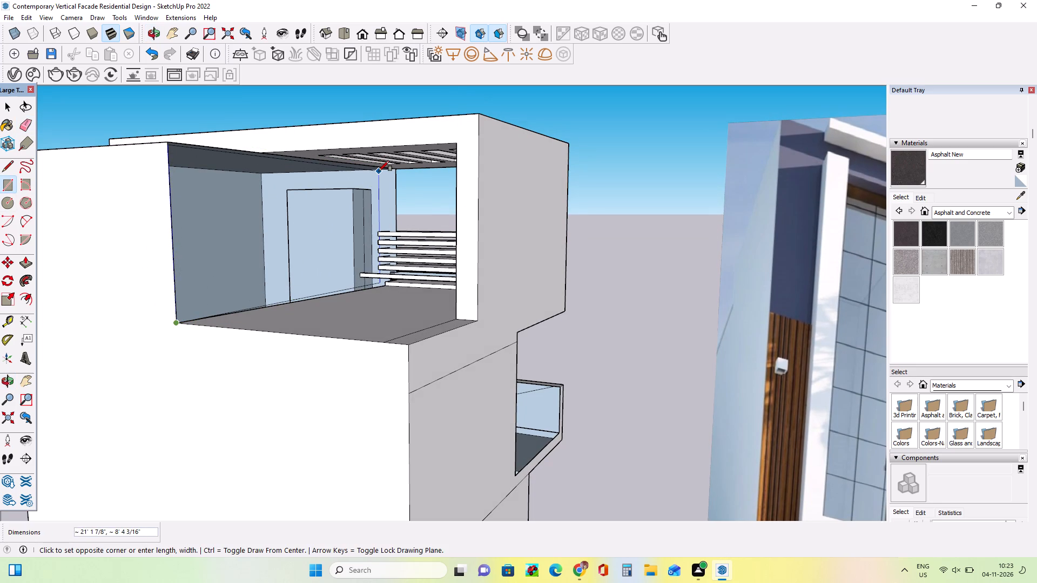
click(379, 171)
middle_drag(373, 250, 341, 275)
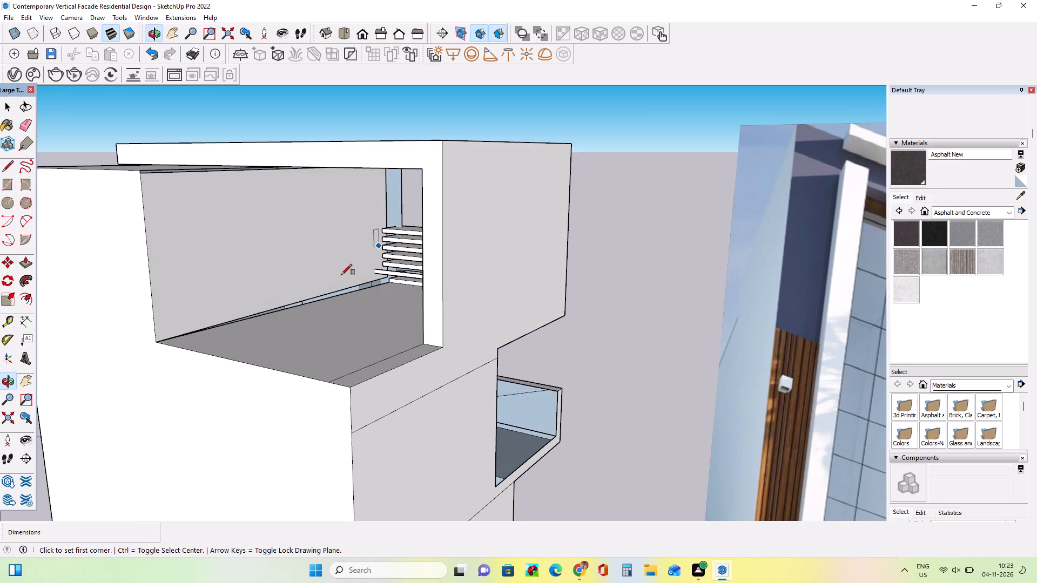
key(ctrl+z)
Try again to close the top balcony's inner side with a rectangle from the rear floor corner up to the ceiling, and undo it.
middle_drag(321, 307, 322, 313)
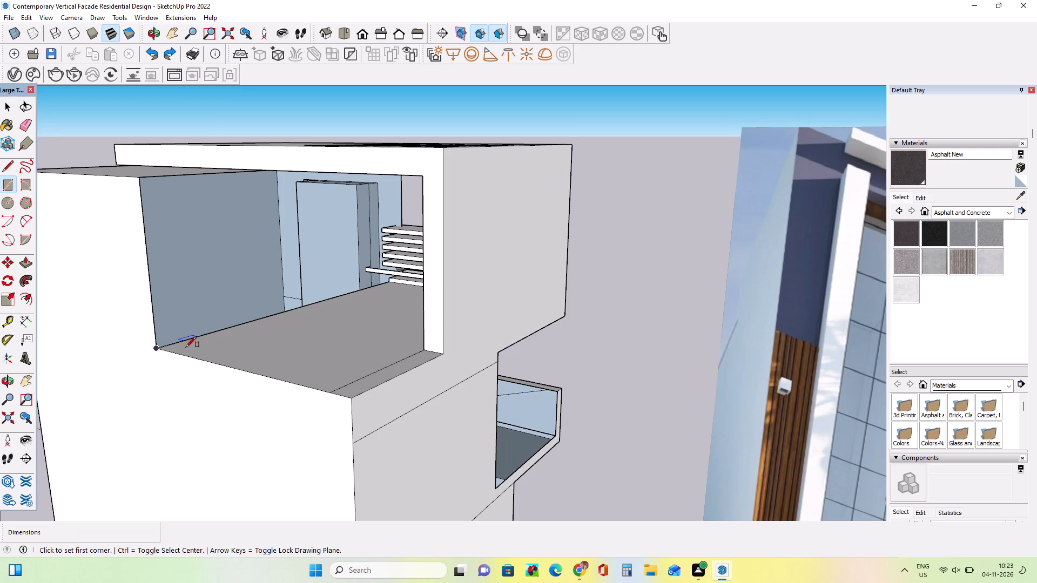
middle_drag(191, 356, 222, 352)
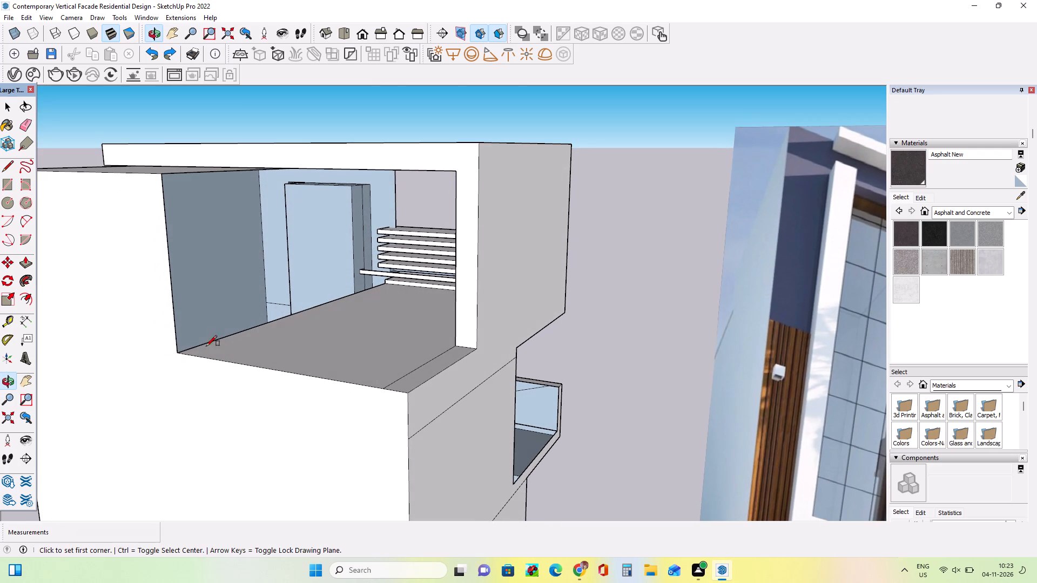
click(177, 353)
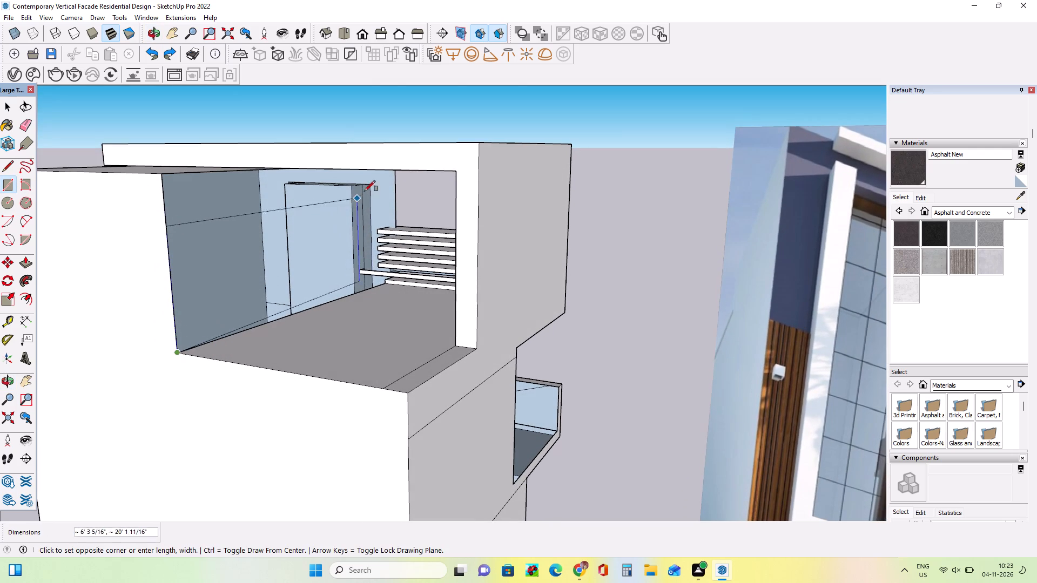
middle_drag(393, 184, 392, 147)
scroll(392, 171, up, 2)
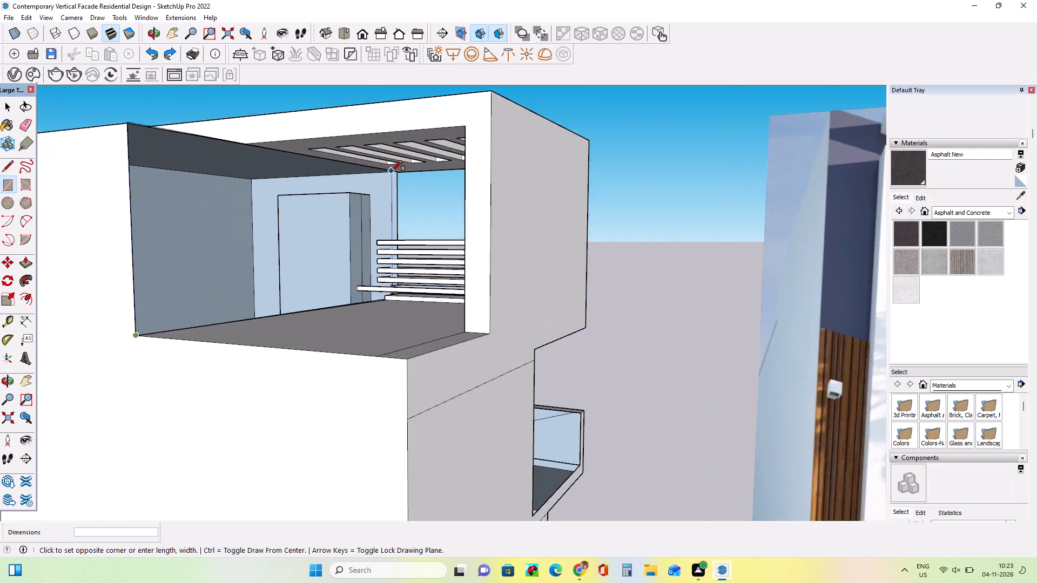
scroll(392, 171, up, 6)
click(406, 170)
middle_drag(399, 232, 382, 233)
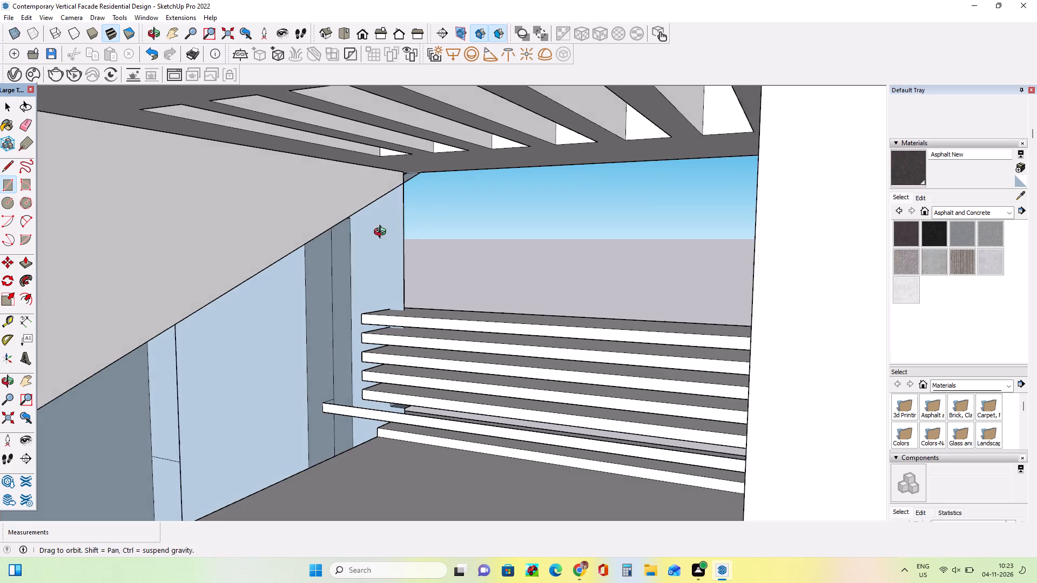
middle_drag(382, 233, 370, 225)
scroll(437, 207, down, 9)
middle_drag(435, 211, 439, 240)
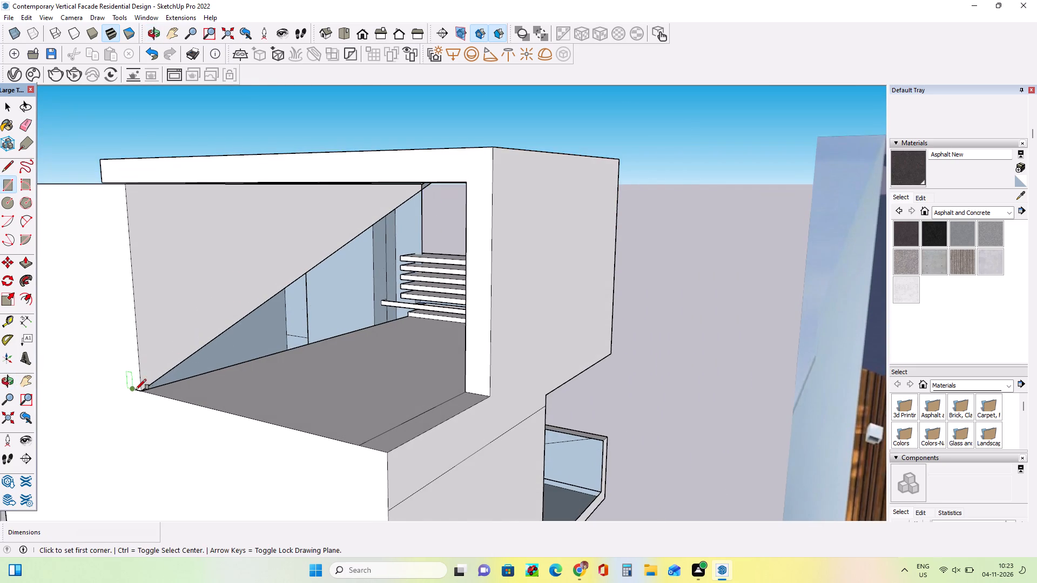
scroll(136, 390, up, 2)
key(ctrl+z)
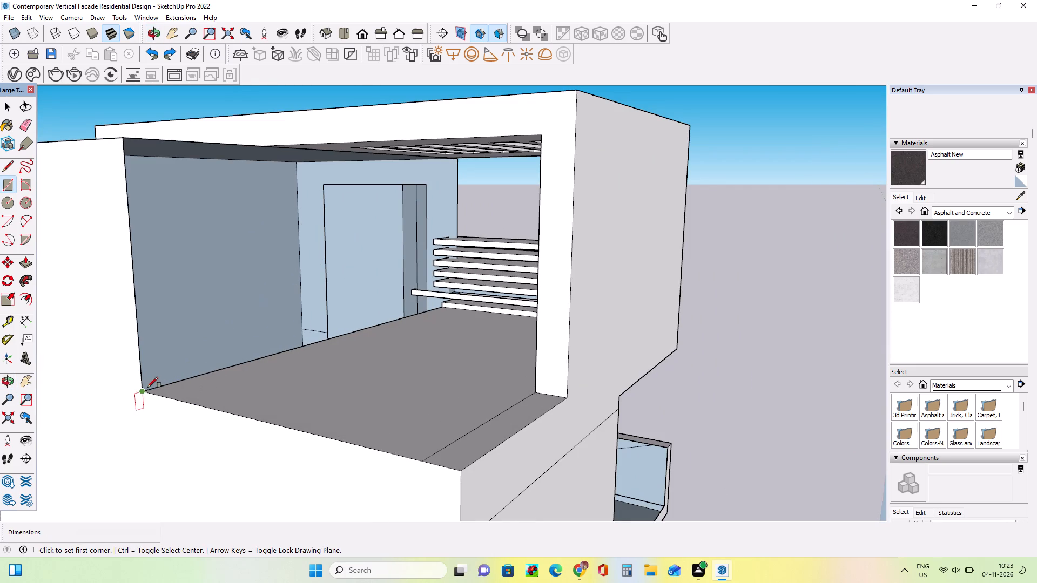
Draw a rectangle about 8' 5 5/8" by 21' 1 1/4" closing the top balcony's inner side, from rear floor corner to ceiling corner by the railing.
click(142, 391)
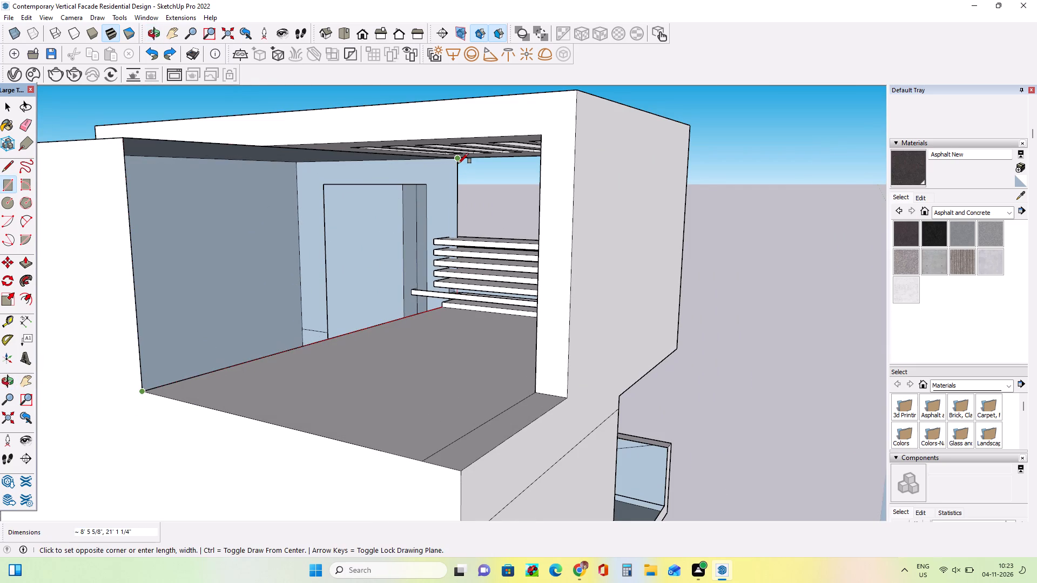
click(459, 163)
Inspect the slatted railing from the facade side, checking the lower slats and their ends beside the adjoining wall.
middle_drag(437, 266, 443, 279)
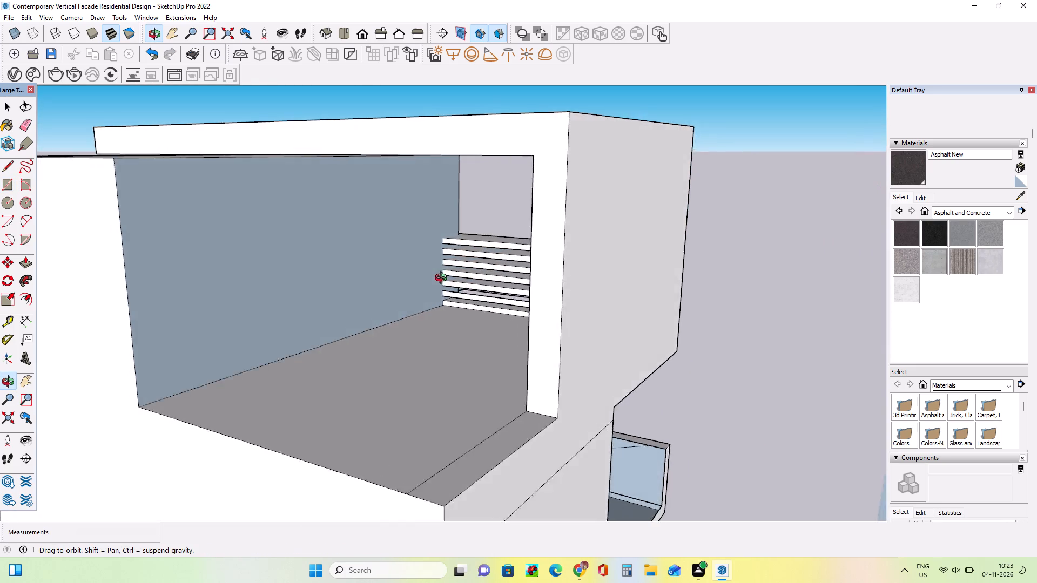
middle_drag(443, 279, 0, 272)
middle_drag(528, 331, 306, 329)
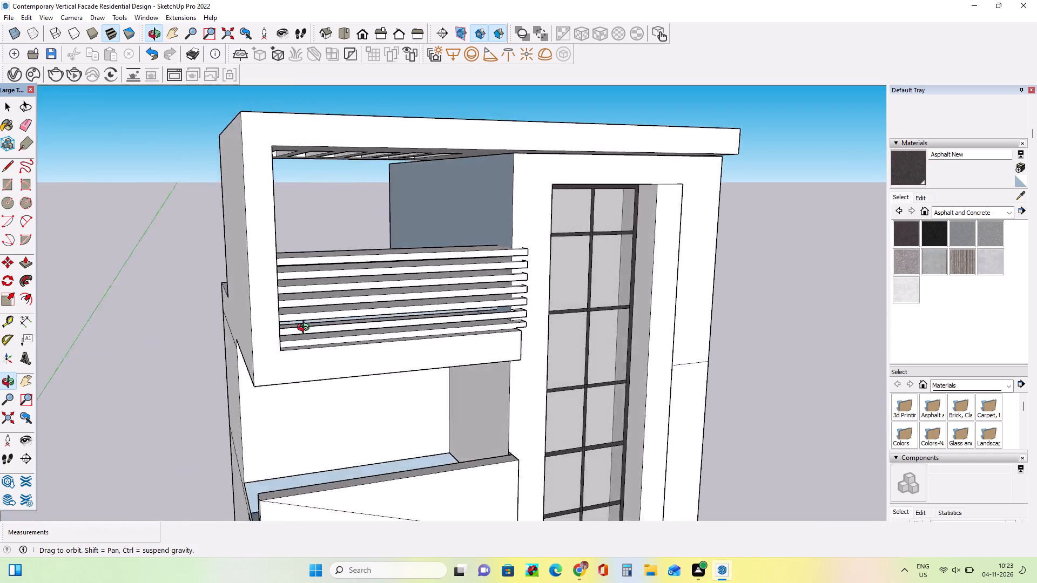
middle_drag(306, 329, 226, 313)
middle_drag(602, 357, 611, 358)
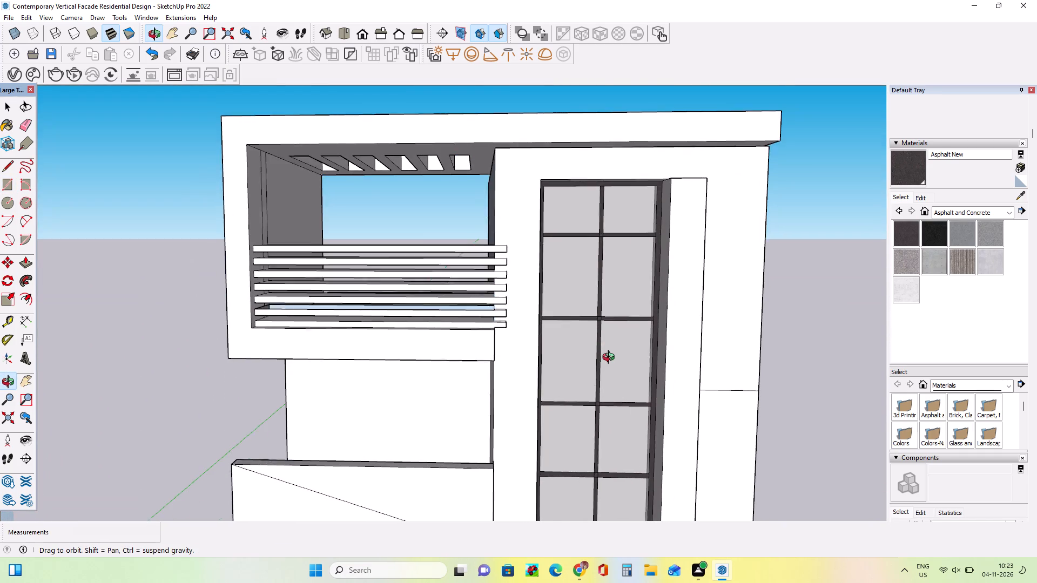
middle_drag(611, 358, 611, 360)
middle_drag(498, 350, 508, 310)
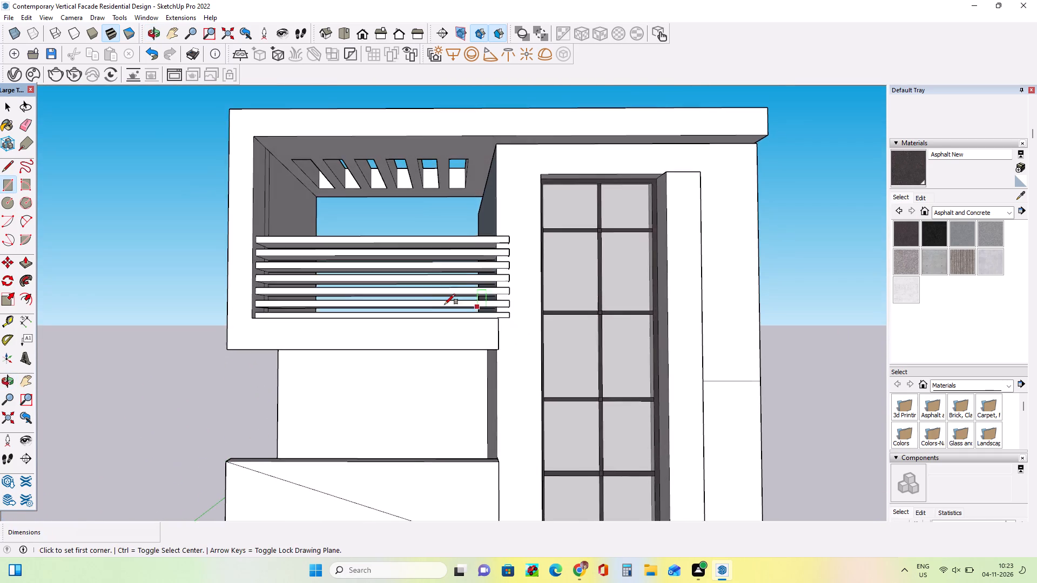
scroll(437, 304, up, 4)
middle_drag(434, 330, 488, 406)
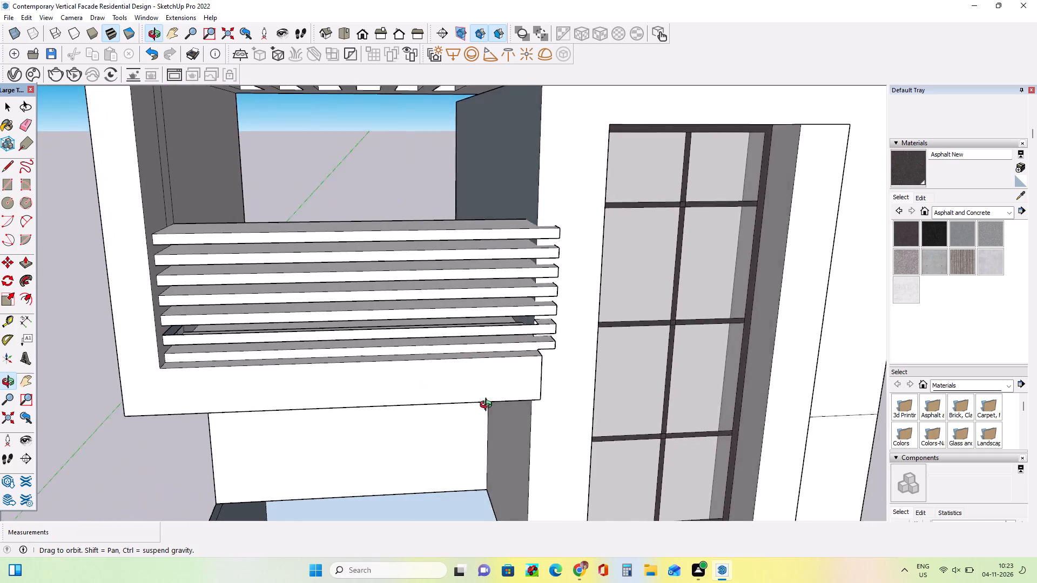
middle_drag(488, 406, 546, 356)
scroll(507, 323, up, 4)
middle_drag(491, 347, 454, 375)
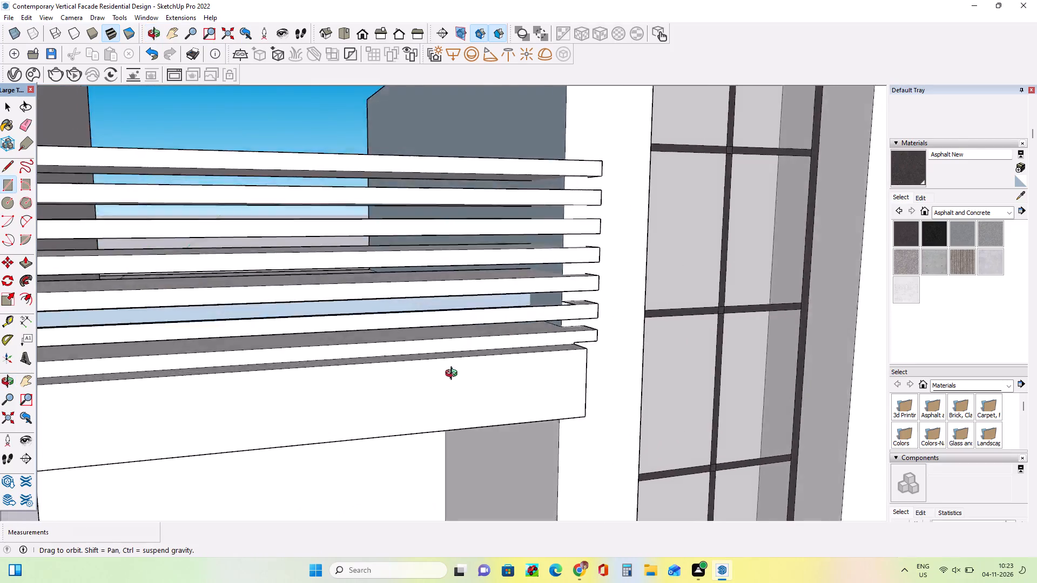
middle_drag(454, 375, 400, 350)
scroll(436, 302, up, 8)
middle_drag(585, 302, 543, 321)
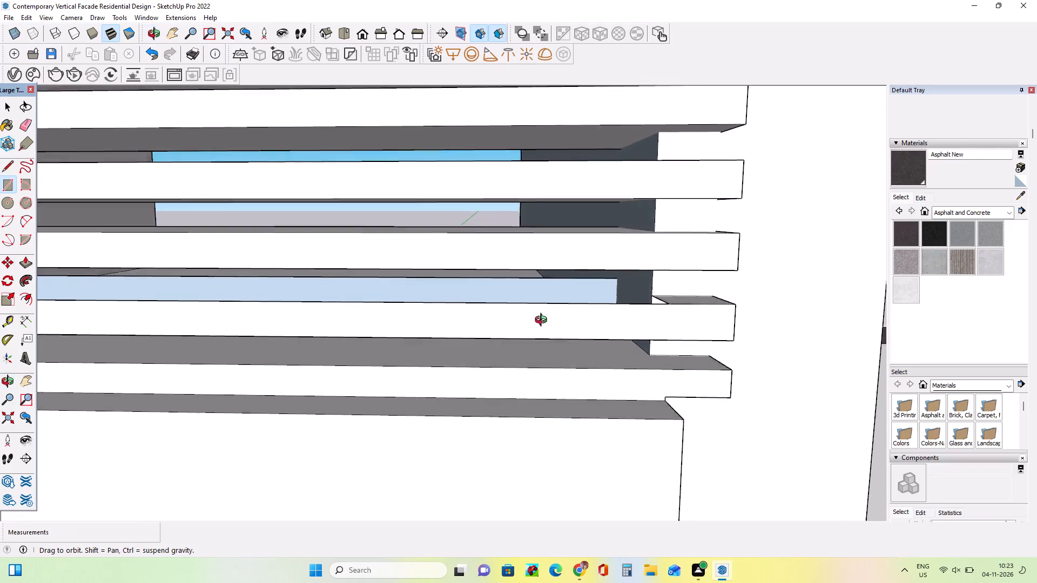
middle_drag(543, 321, 677, 331)
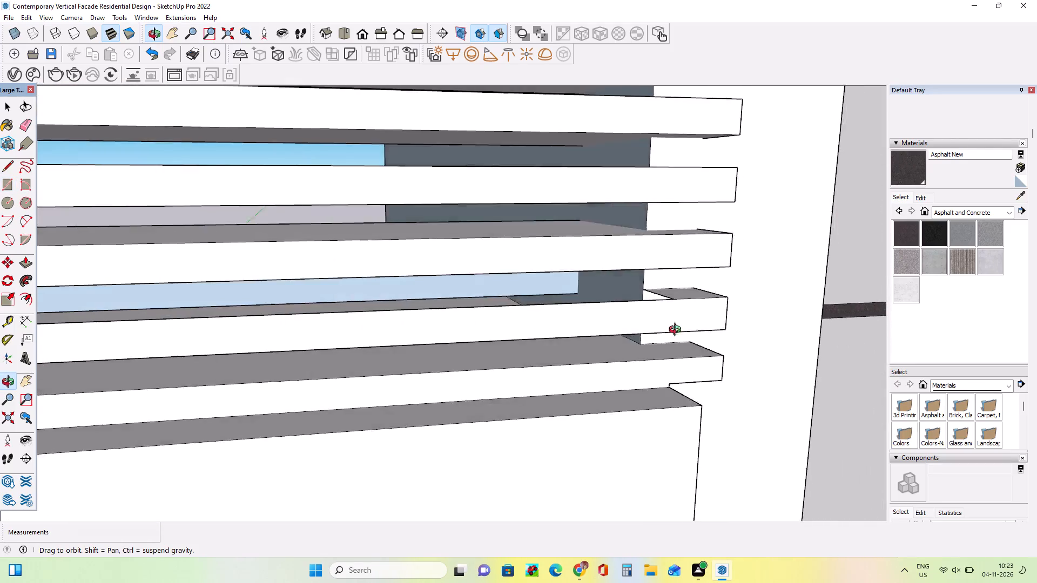
middle_drag(677, 331, 678, 326)
Inspect the railing from behind the top balcony, checking the gap around the second-lowest slat near the newly closed side wall.
scroll(681, 309, down, 3)
scroll(598, 286, down, 13)
middle_drag(352, 290, 510, 321)
scroll(354, 295, down, 1)
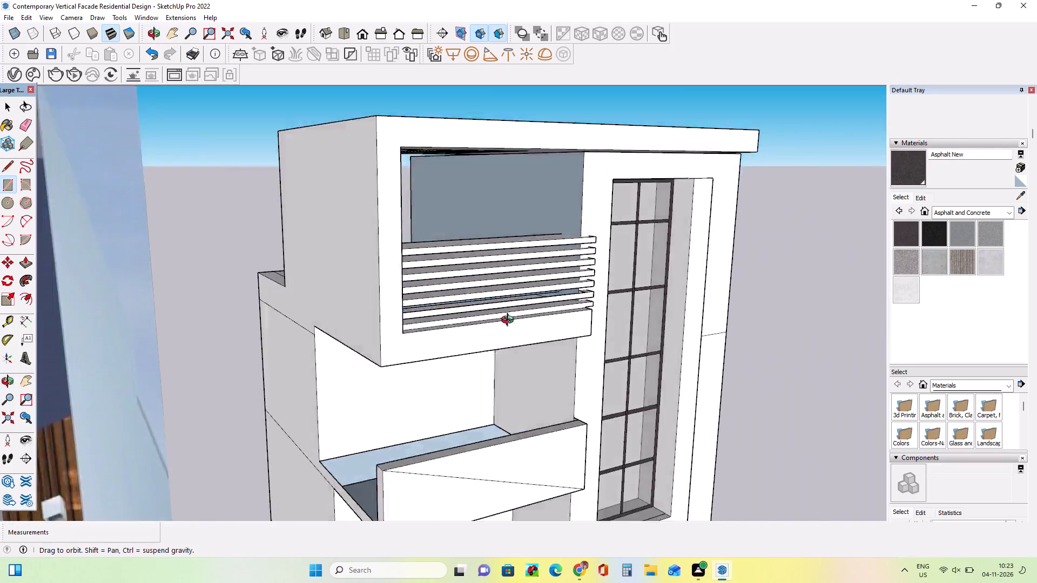
middle_drag(510, 321, 939, 337)
middle_drag(424, 342, 588, 322)
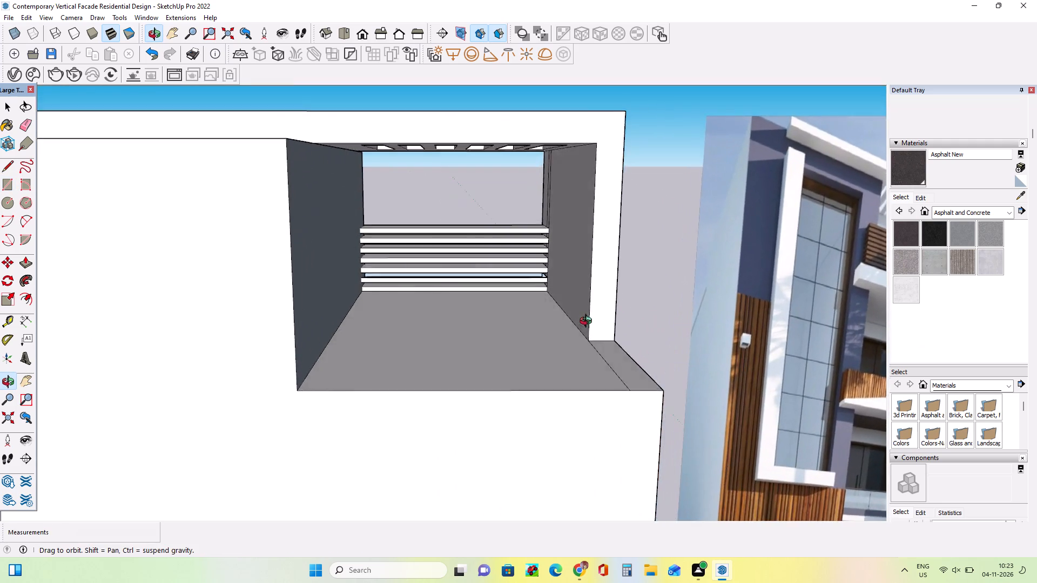
middle_drag(588, 322, 564, 307)
scroll(433, 251, up, 13)
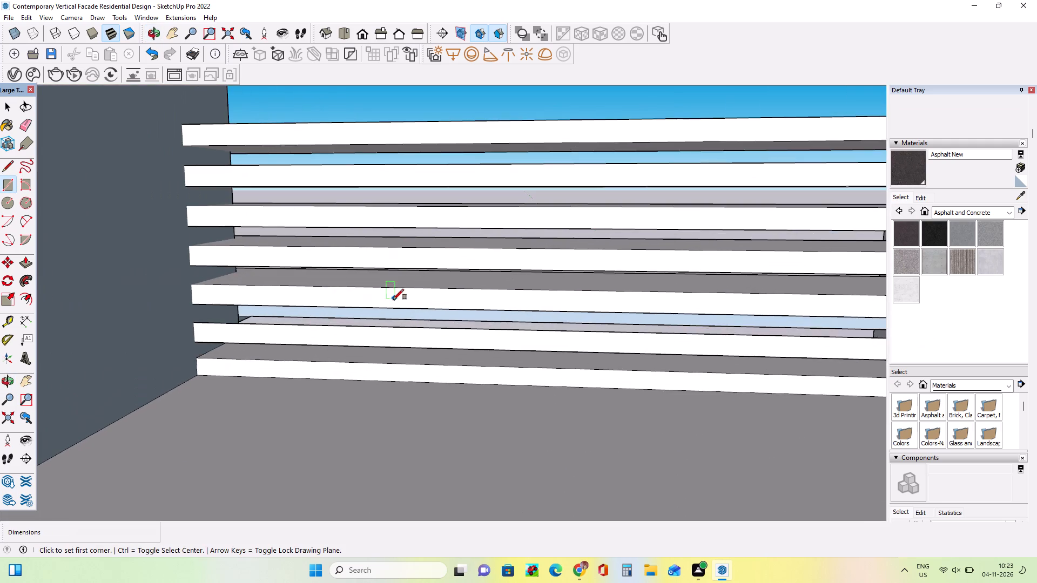
middle_drag(393, 300, 398, 272)
scroll(331, 289, up, 7)
middle_drag(312, 330, 264, 351)
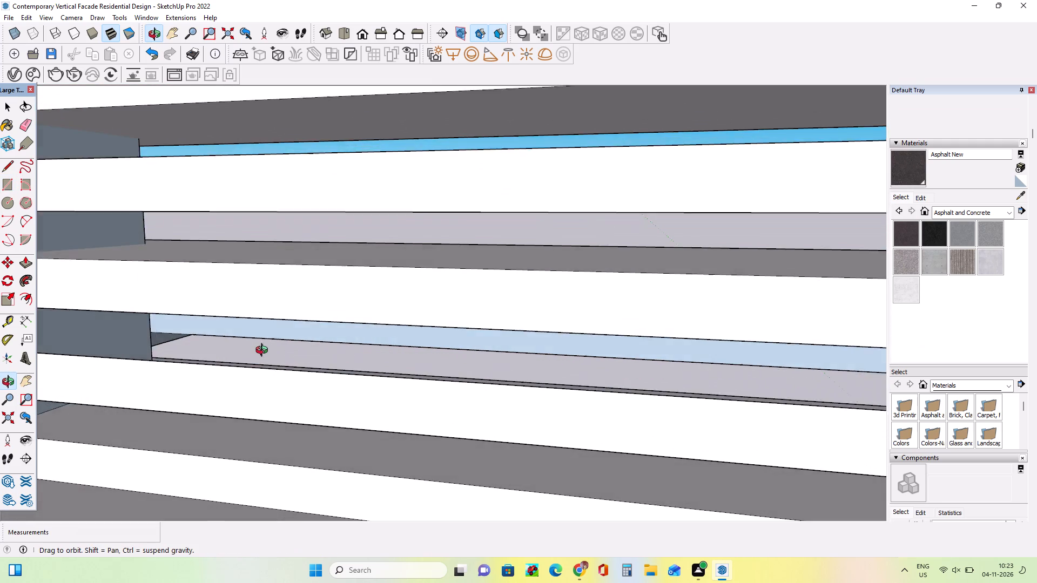
middle_drag(264, 351, 160, 326)
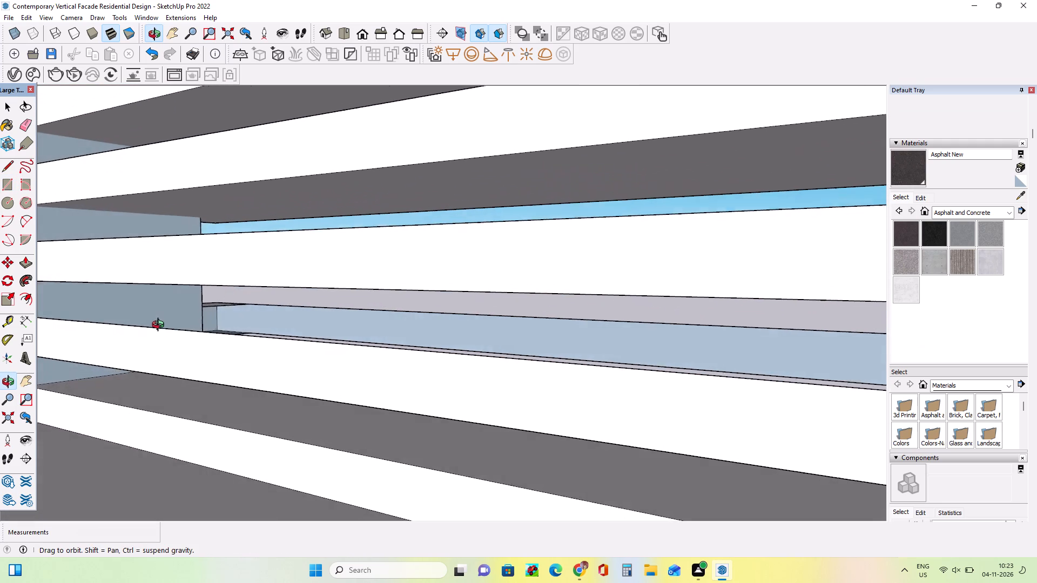
middle_drag(160, 326, 110, 321)
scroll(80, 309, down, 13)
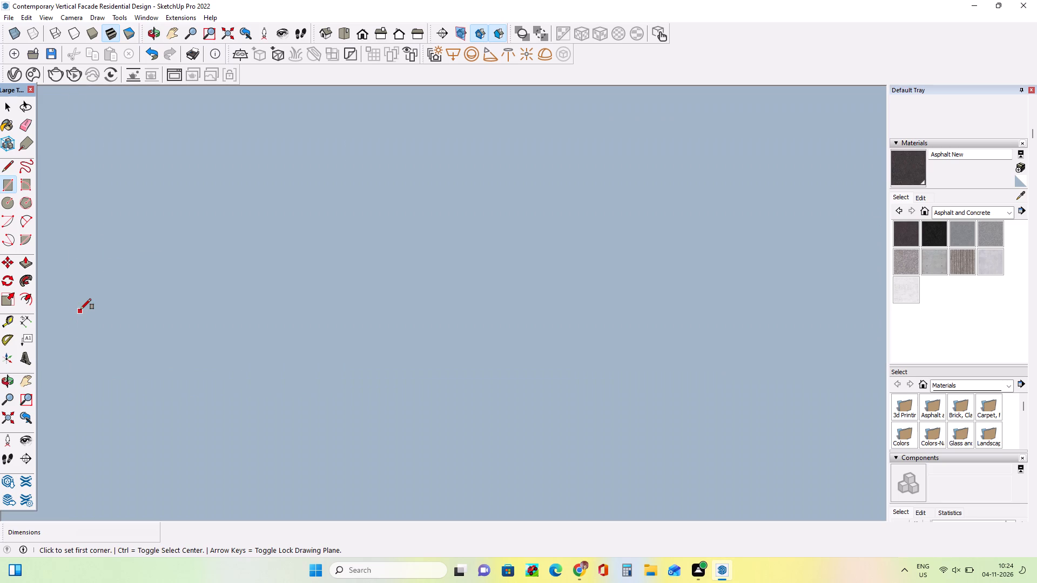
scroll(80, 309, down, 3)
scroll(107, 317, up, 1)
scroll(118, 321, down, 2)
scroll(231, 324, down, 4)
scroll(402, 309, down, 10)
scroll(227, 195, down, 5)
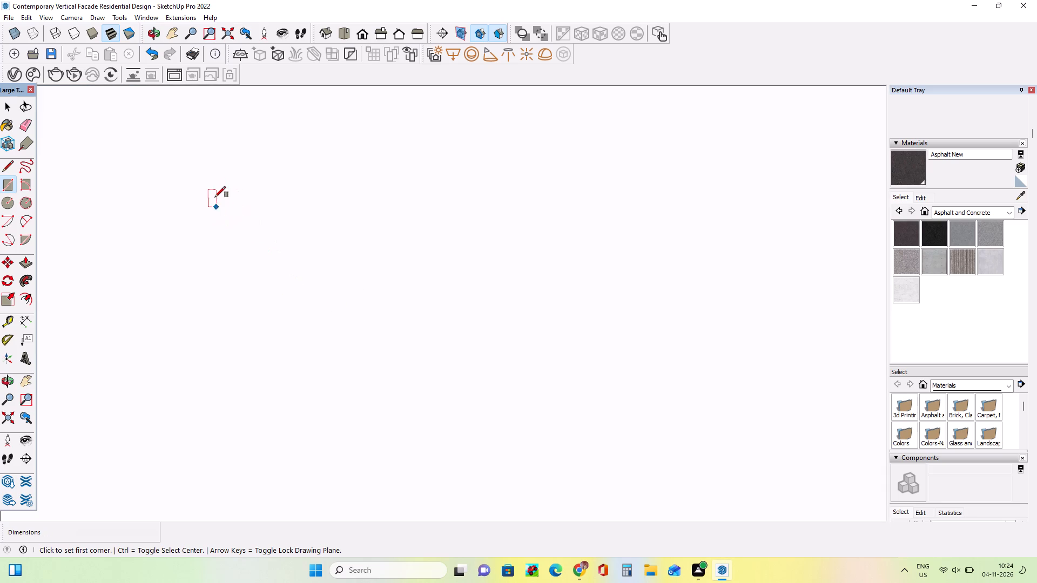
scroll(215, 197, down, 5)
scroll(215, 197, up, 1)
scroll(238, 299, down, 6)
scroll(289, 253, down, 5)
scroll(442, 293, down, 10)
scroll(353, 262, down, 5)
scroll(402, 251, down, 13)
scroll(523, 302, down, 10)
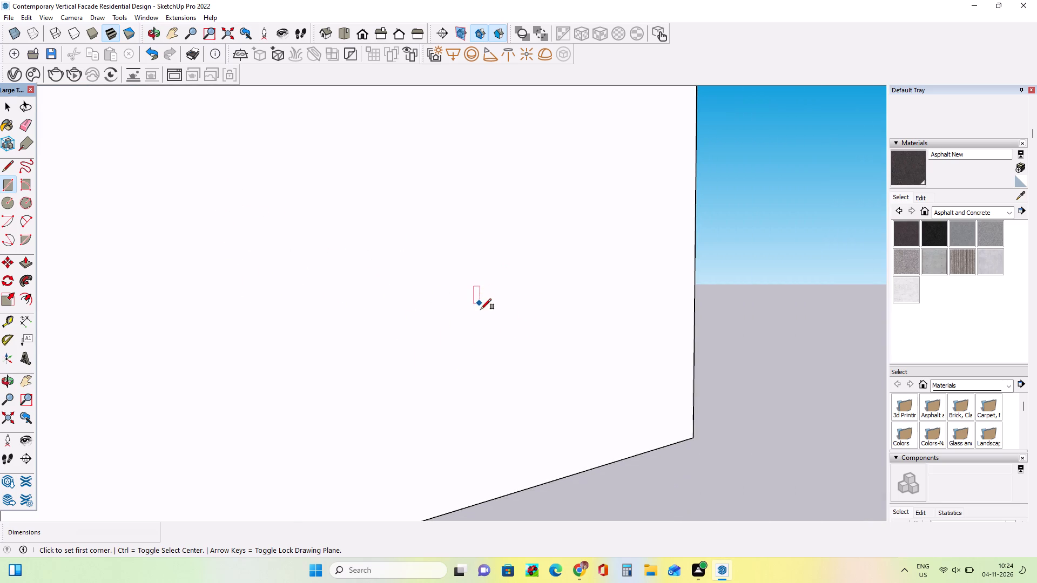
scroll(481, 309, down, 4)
Pull the blue face behind the second-lowest slat forward to the railing's front in two pulls, the second 1' 8 3/16".
middle_drag(702, 383, 133, 392)
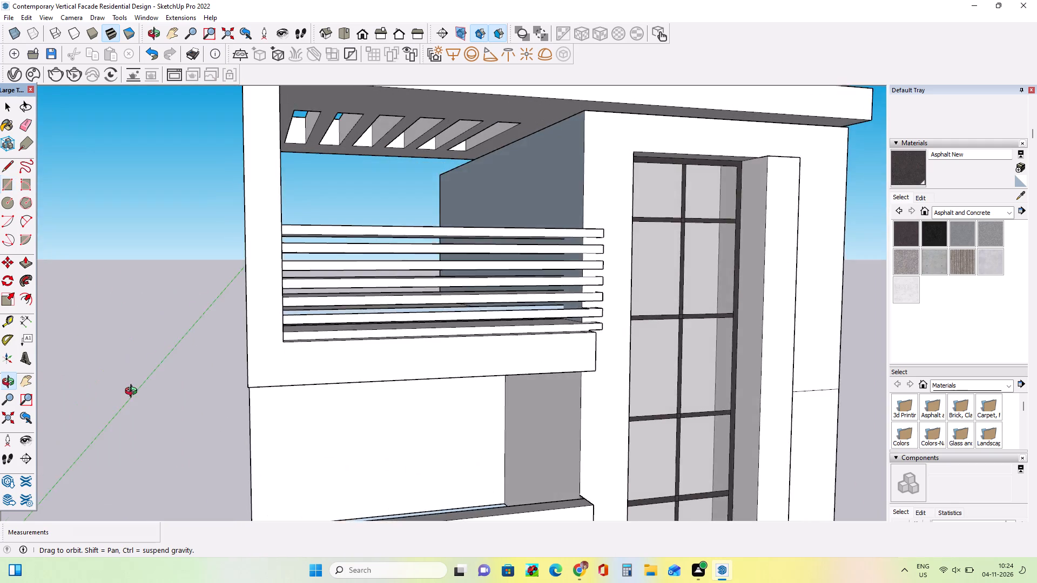
middle_drag(133, 392, 62, 410)
scroll(318, 334, up, 4)
scroll(301, 265, up, 5)
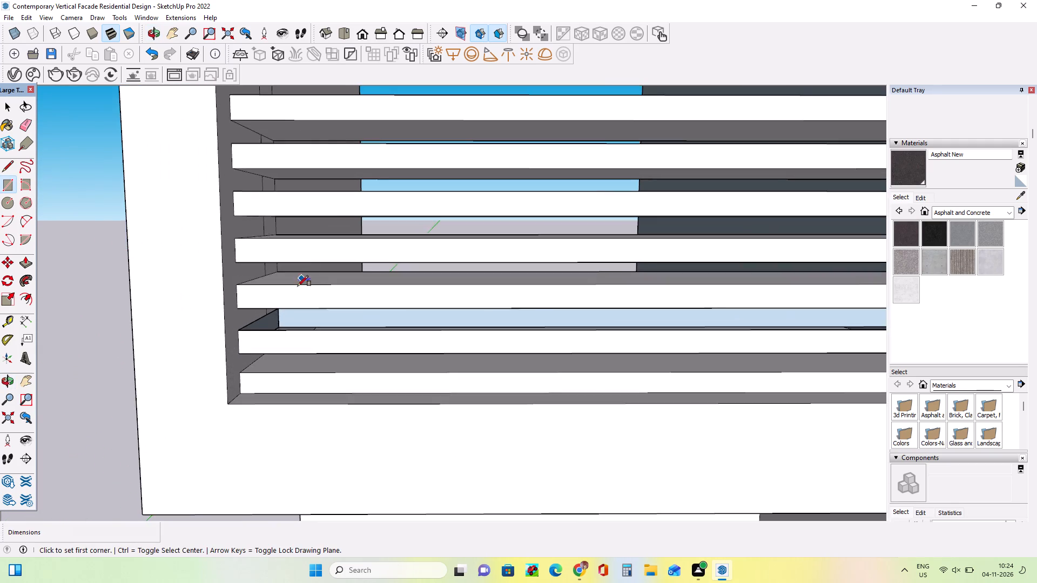
scroll(285, 300, up, 12)
middle_click(280, 336)
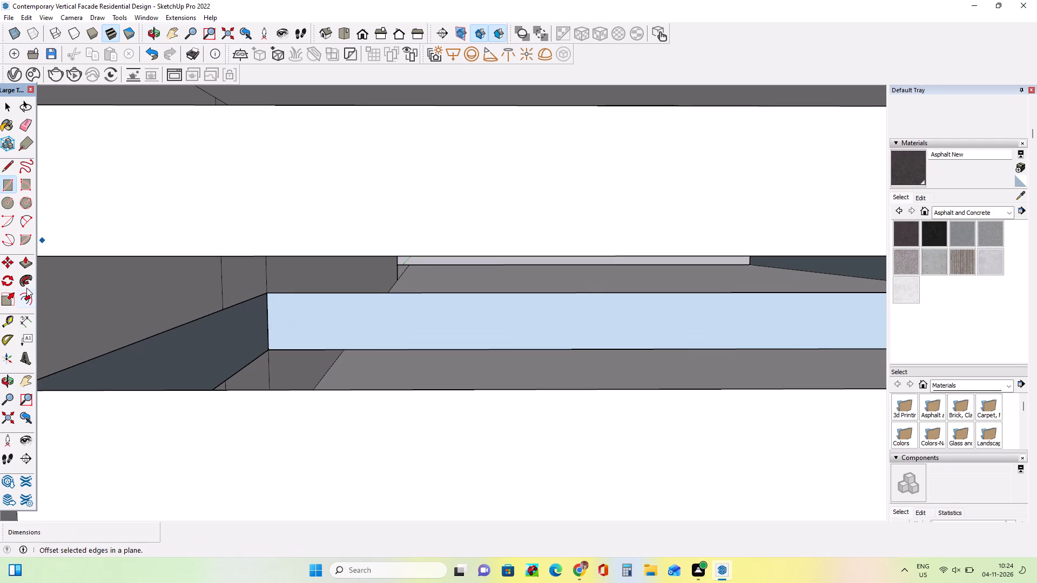
click(22, 263)
drag(371, 329, 318, 382)
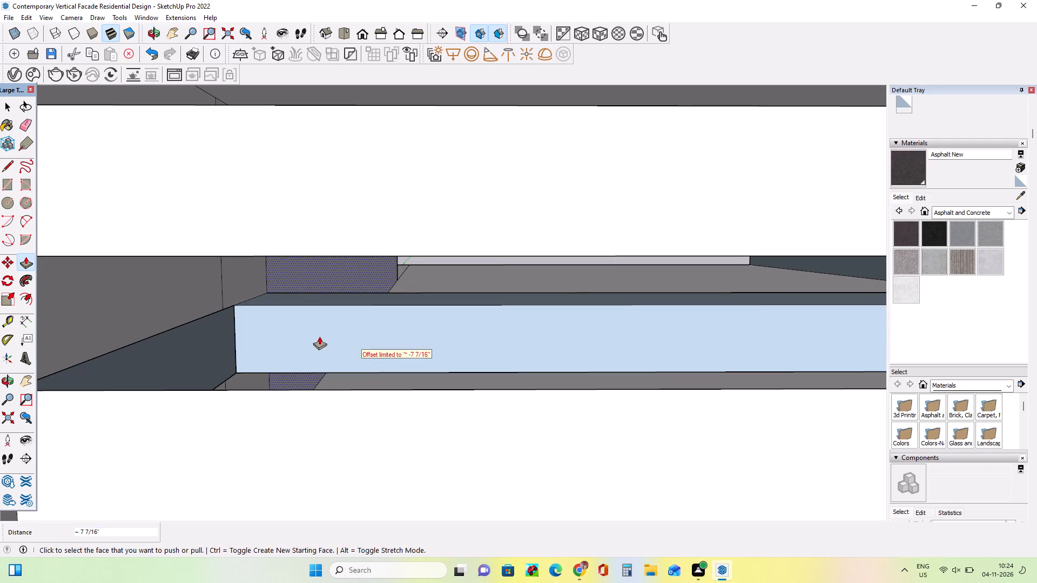
drag(319, 336, 200, 429)
scroll(289, 321, down, 7)
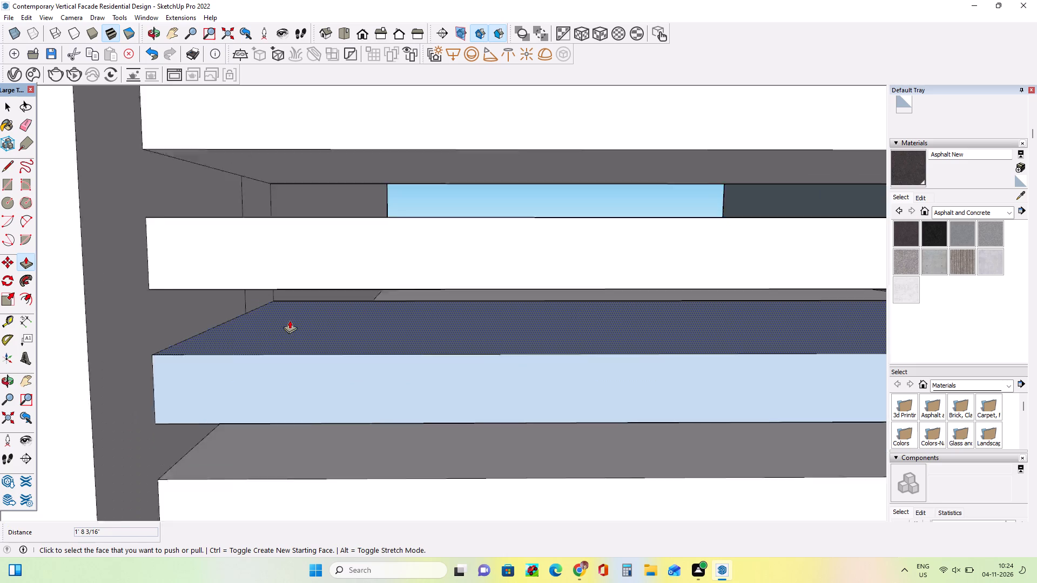
Inspect the reworked second-lowest slat from the front and side, including the piece projecting past the other slat ends at the wall.
scroll(289, 320, down, 12)
middle_drag(562, 360, 562, 322)
scroll(550, 323, up, 5)
middle_drag(542, 350, 523, 411)
scroll(375, 324, down, 5)
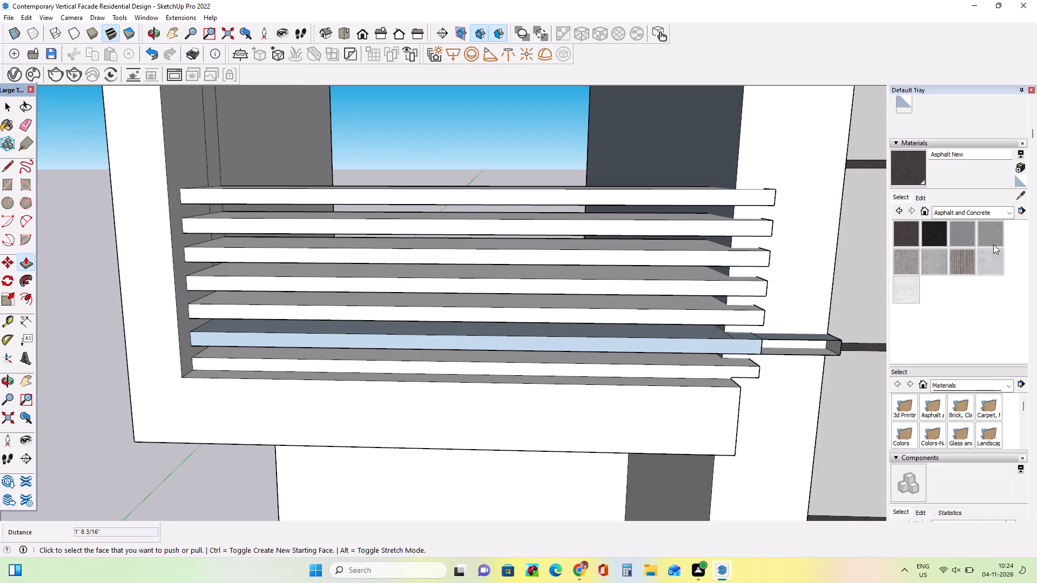
middle_drag(876, 335, 660, 299)
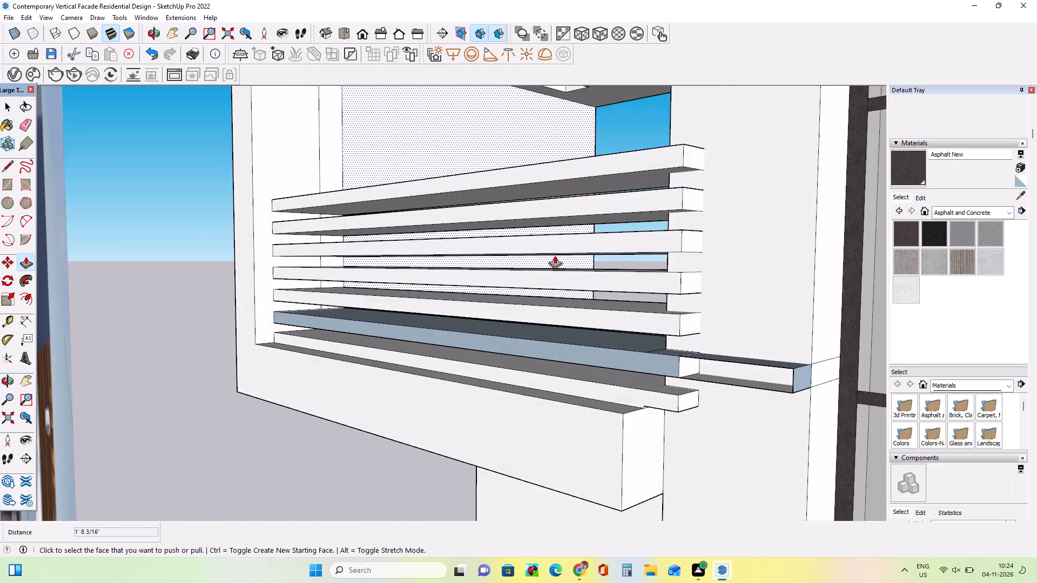
Erase the piece projecting past the second-lowest slat's end, including its leftover face and stray lines on the adjoining wall.
scroll(553, 255, down, 4)
middle_drag(821, 357, 748, 363)
scroll(644, 358, up, 8)
middle_drag(643, 355, 664, 357)
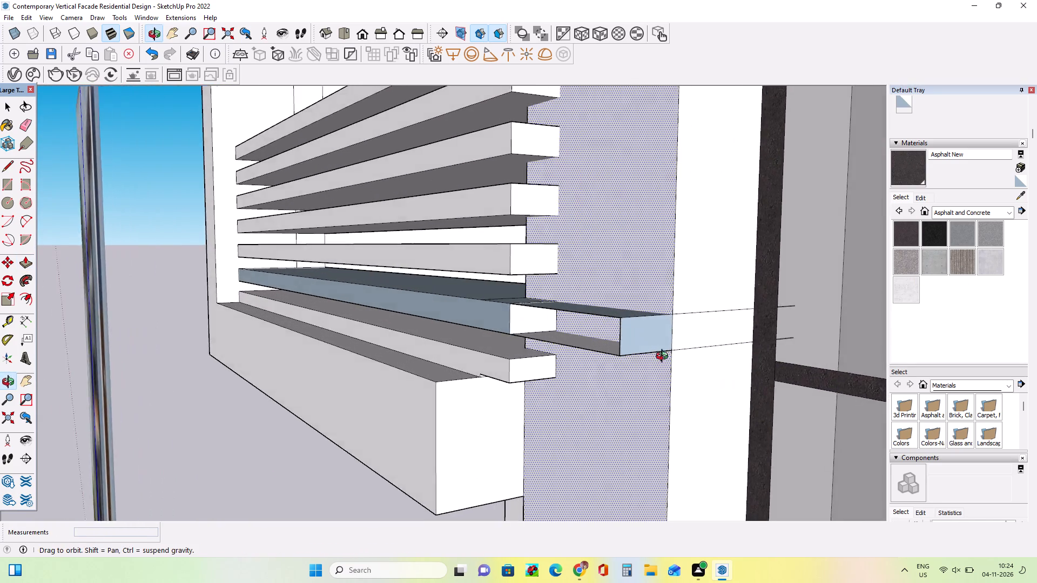
middle_drag(664, 357, 686, 361)
middle_drag(676, 302, 774, 325)
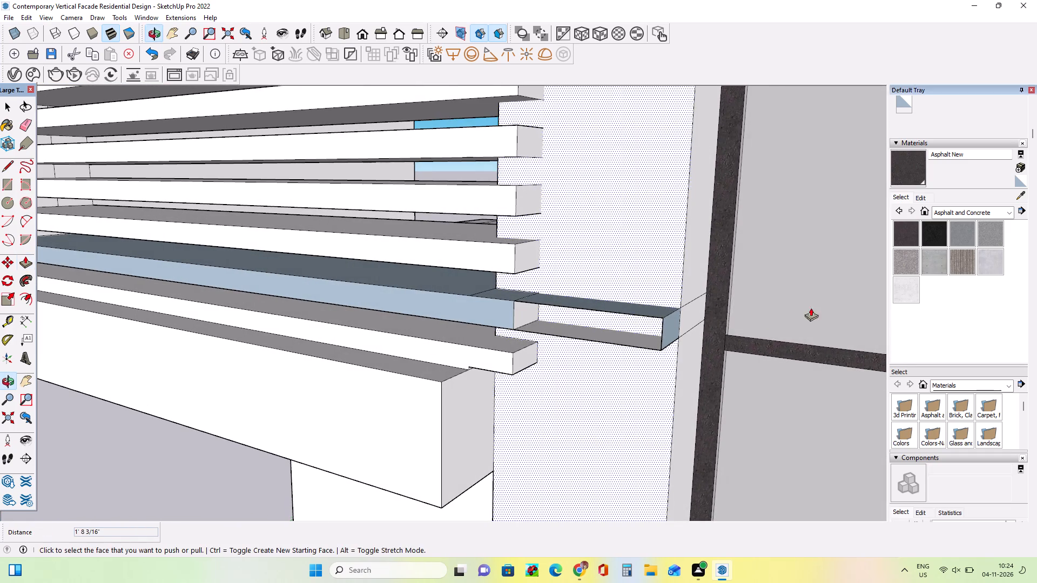
click(24, 122)
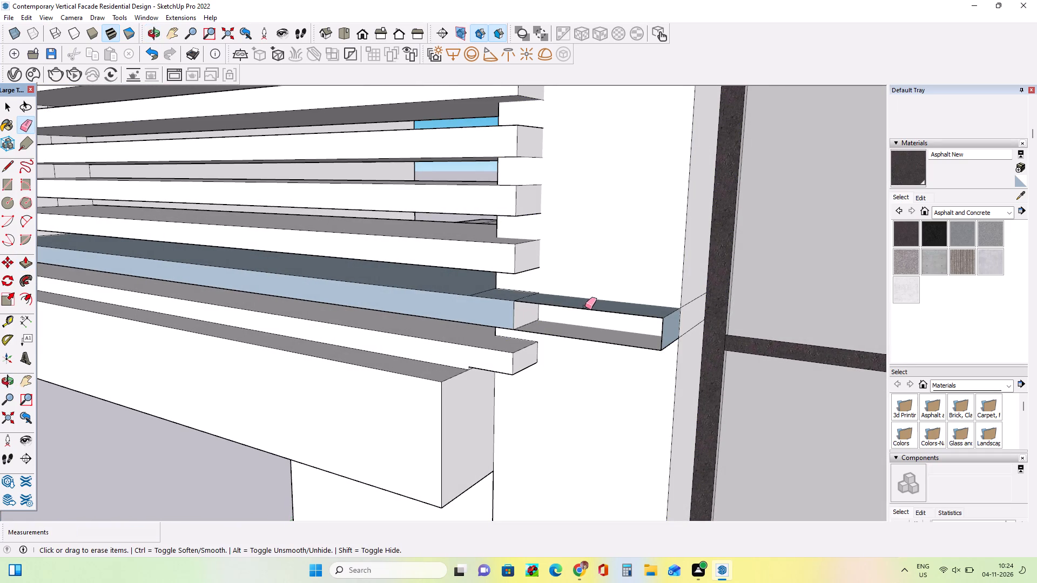
drag(585, 307, 587, 320)
drag(594, 337, 595, 348)
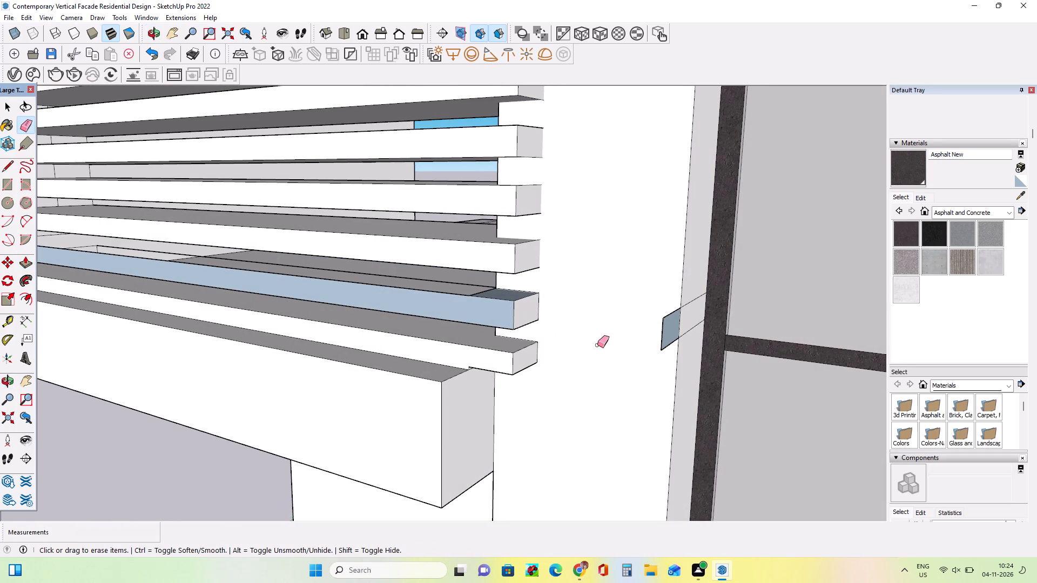
drag(661, 331, 674, 338)
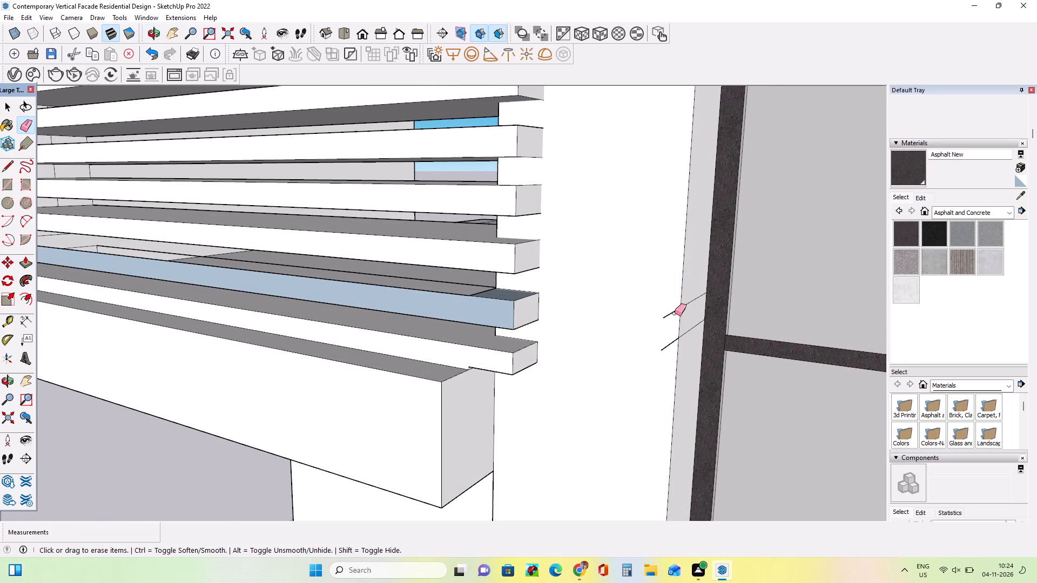
drag(675, 313, 668, 354)
drag(693, 300, 693, 314)
drag(693, 326, 696, 339)
Inspect the second-lowest slat's far end and the gap behind its blue front face inside the balcony.
middle_drag(577, 330, 772, 399)
scroll(772, 399, down, 3)
scroll(719, 325, down, 3)
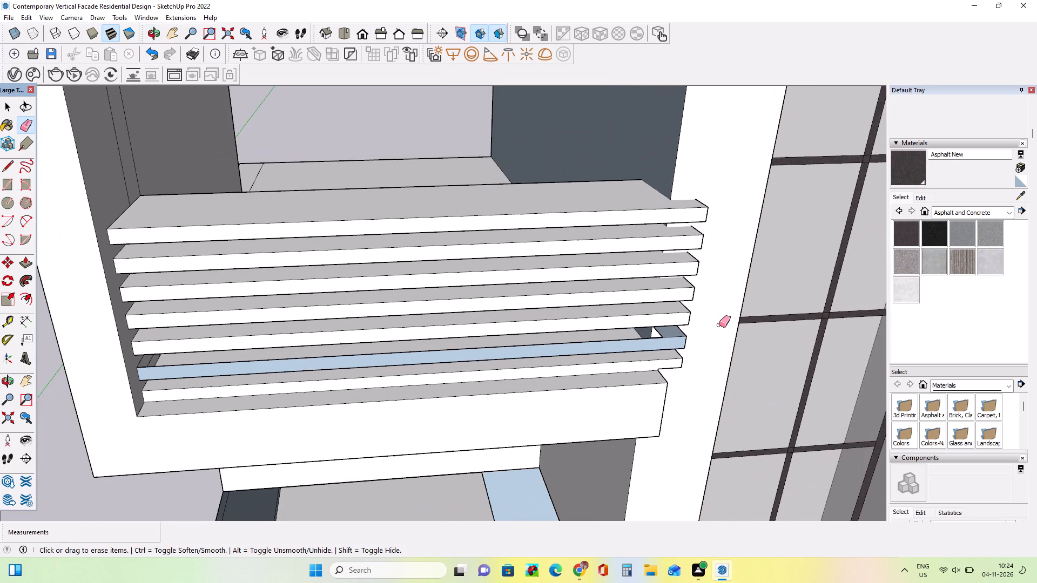
middle_drag(718, 326, 717, 340)
scroll(88, 346, up, 3)
middle_drag(275, 401, 187, 357)
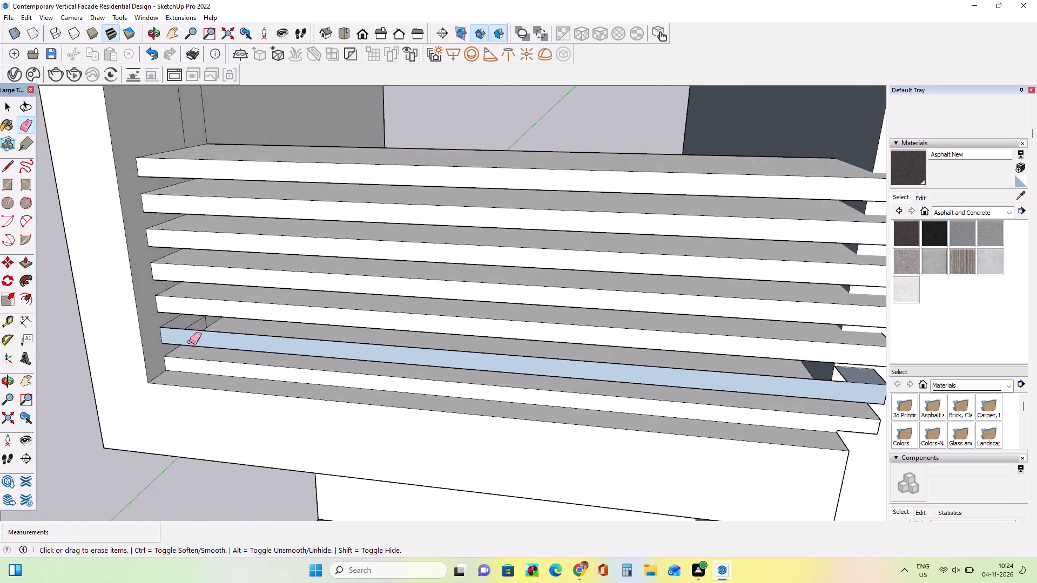
scroll(197, 316, up, 8)
middle_drag(208, 331, 200, 293)
middle_drag(246, 333, 273, 308)
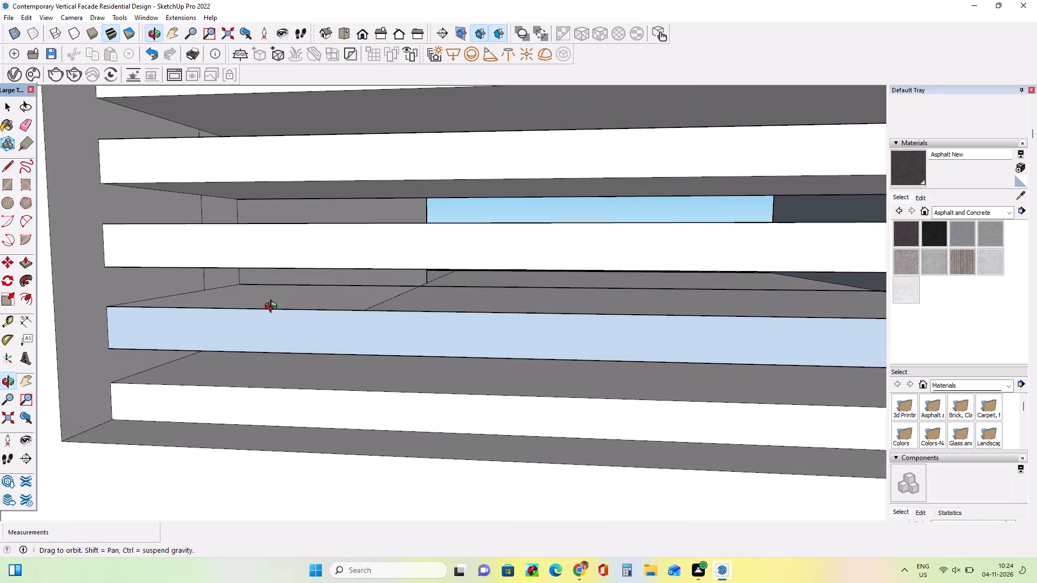
middle_drag(273, 308, 267, 328)
scroll(228, 299, up, 8)
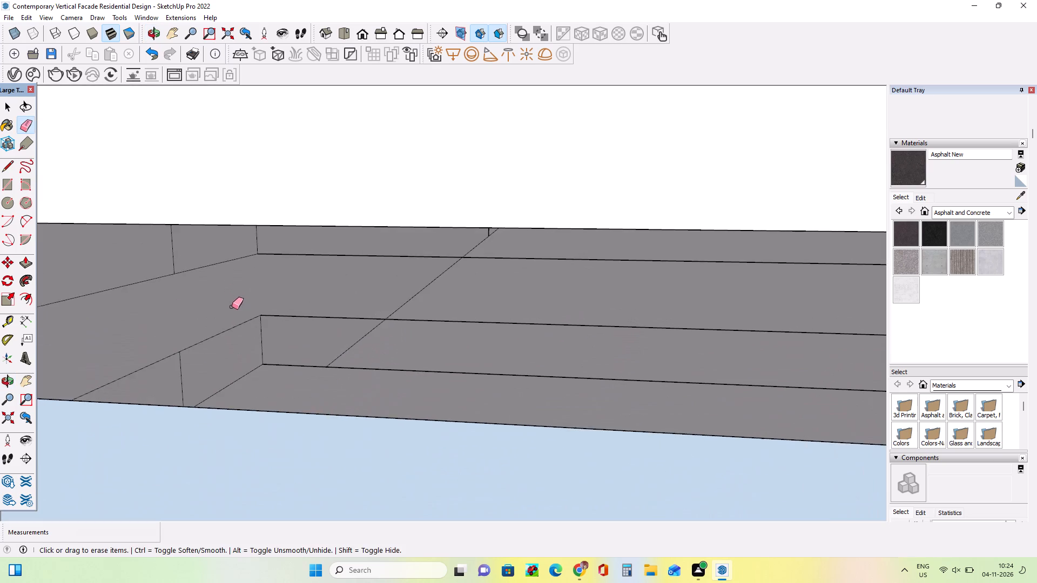
middle_drag(232, 308, 235, 326)
middle_drag(299, 290, 365, 203)
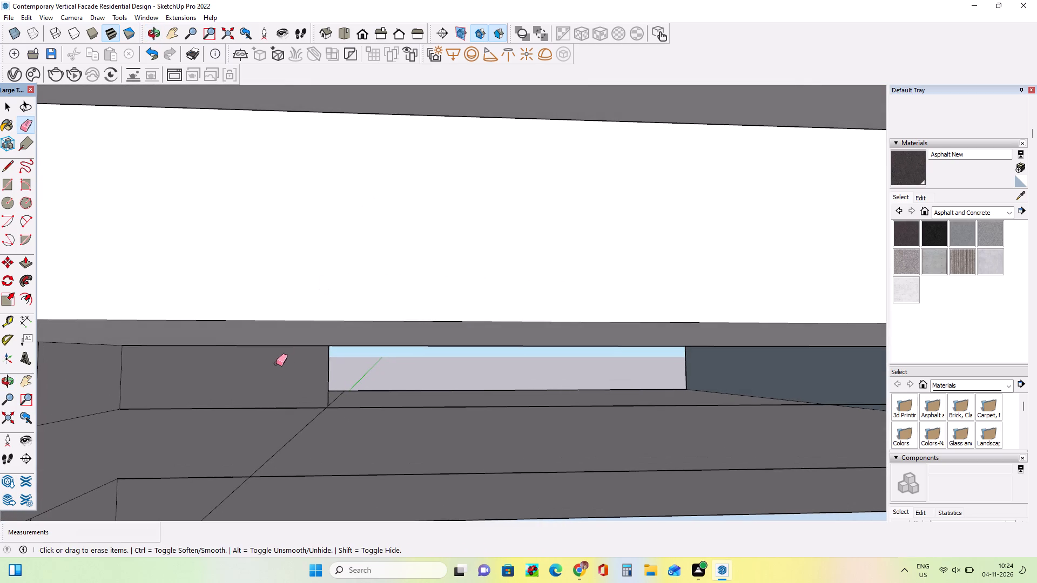
scroll(275, 383, down, 3)
middle_drag(300, 397, 292, 416)
scroll(281, 415, up, 4)
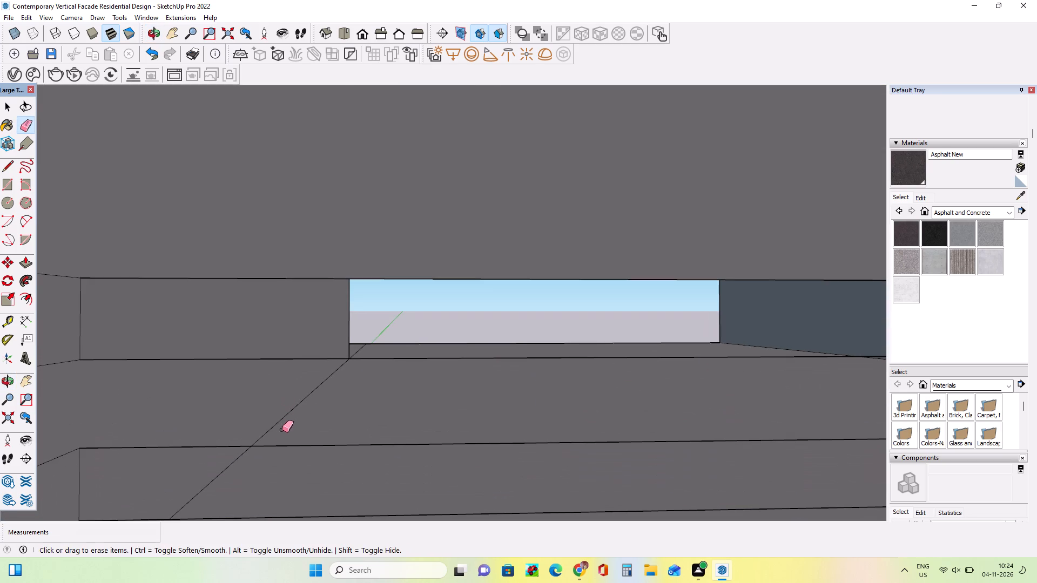
scroll(304, 397, down, 3)
middle_click(302, 396)
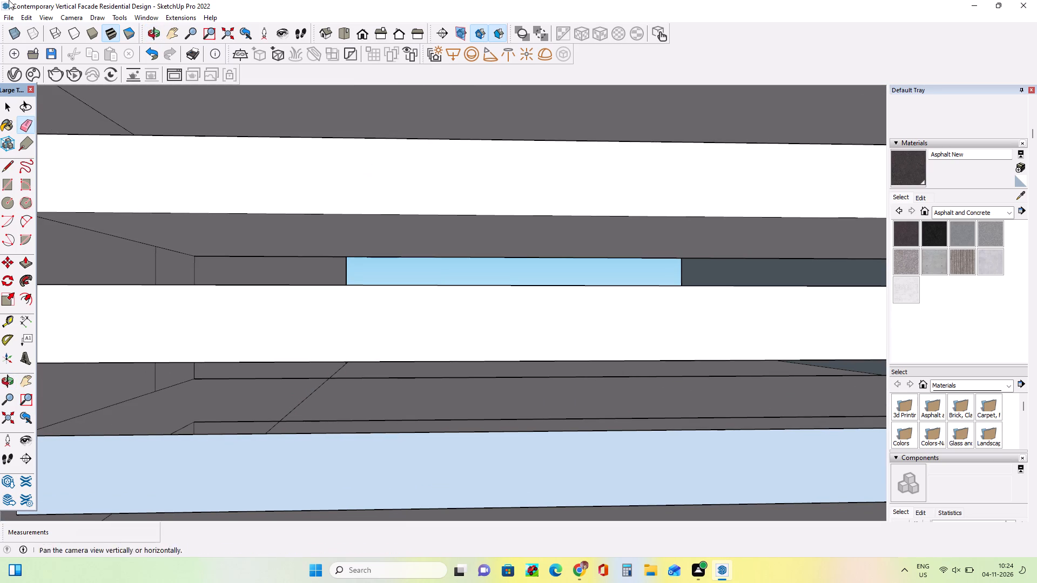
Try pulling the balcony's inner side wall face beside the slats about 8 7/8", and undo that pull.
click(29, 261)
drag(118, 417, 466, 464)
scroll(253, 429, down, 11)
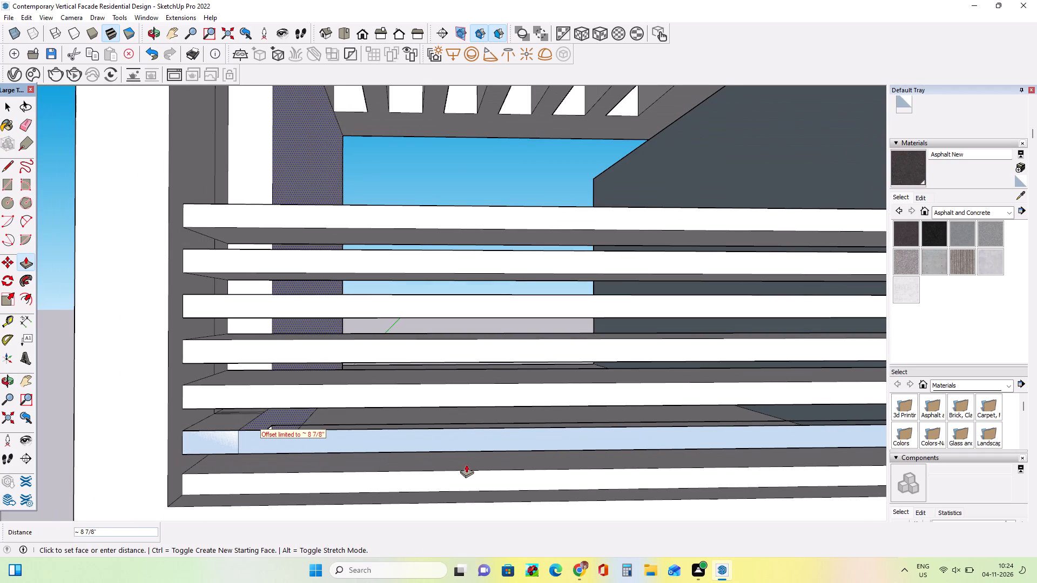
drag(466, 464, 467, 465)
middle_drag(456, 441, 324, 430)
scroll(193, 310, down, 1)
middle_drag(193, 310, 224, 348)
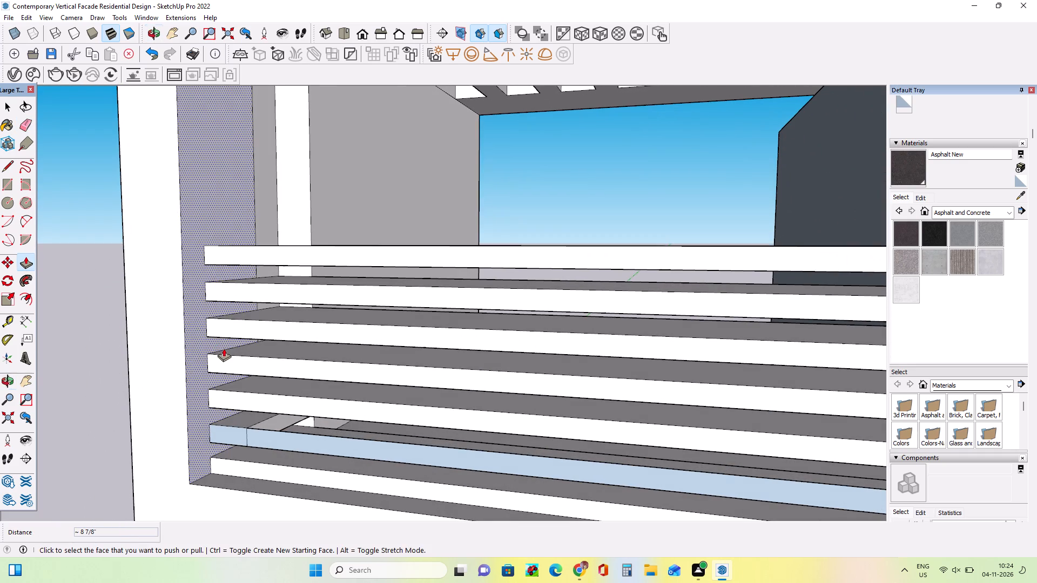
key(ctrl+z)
Push the second-lowest slat's blue front face back 7 1/4".
middle_drag(218, 316, 246, 296)
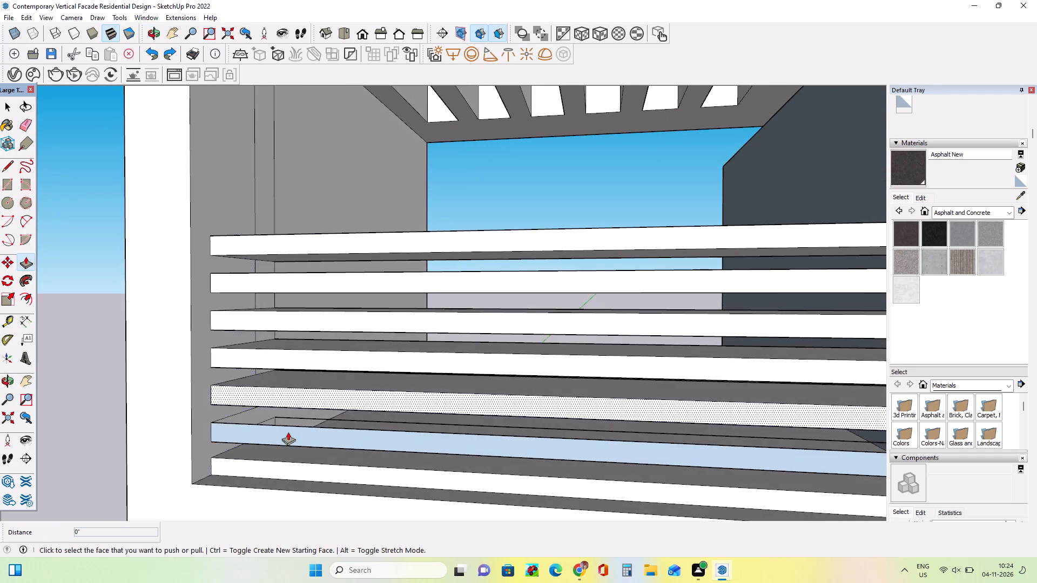
scroll(288, 432, up, 4)
drag(282, 430, 342, 401)
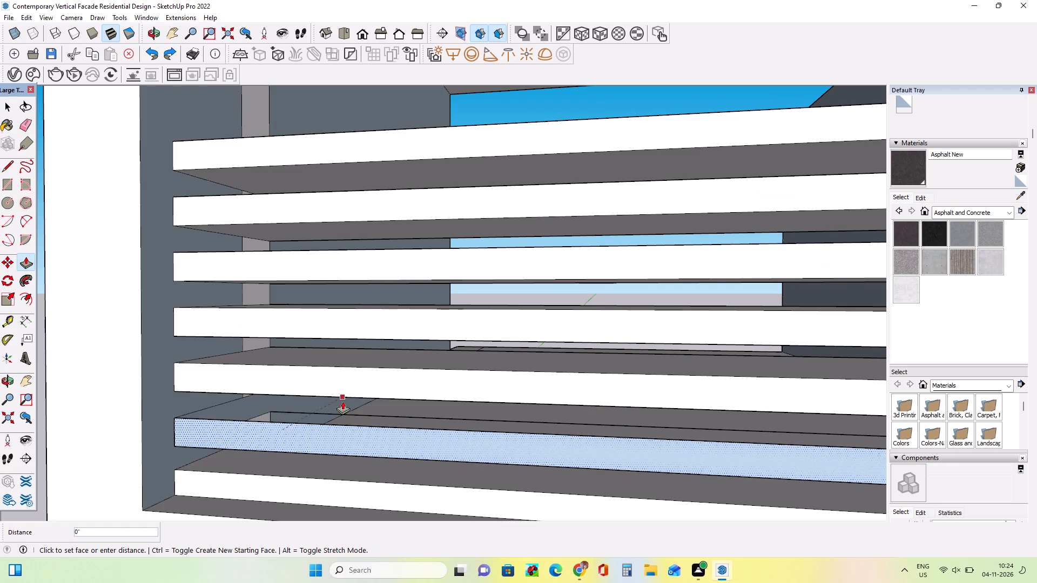
drag(342, 401, 341, 409)
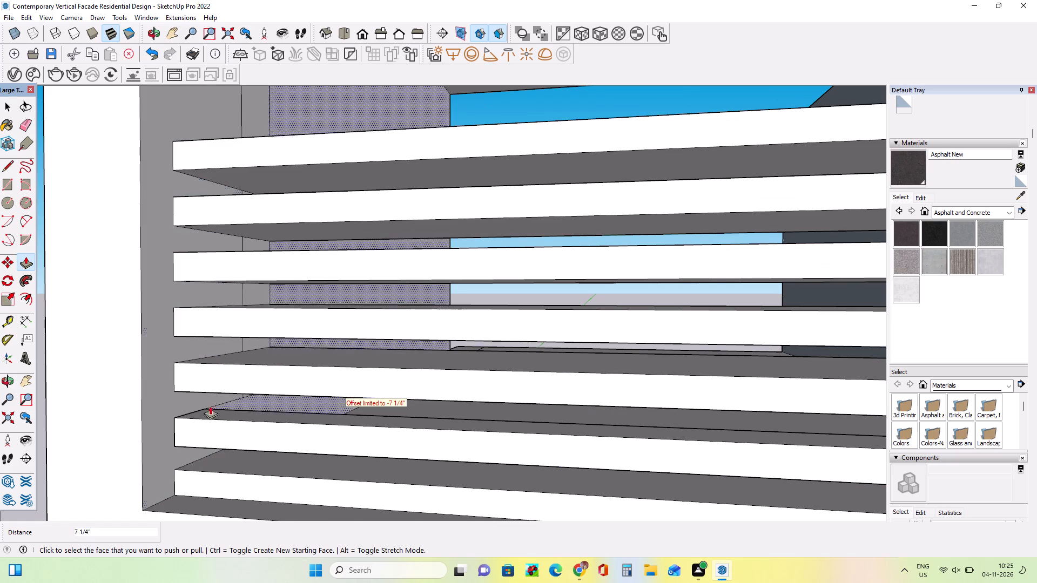
Close the open end of the second-lowest slat beside the window wall with a corner-to-corner rectangle.
scroll(87, 372, down, 10)
middle_drag(420, 407, 436, 448)
scroll(581, 447, up, 4)
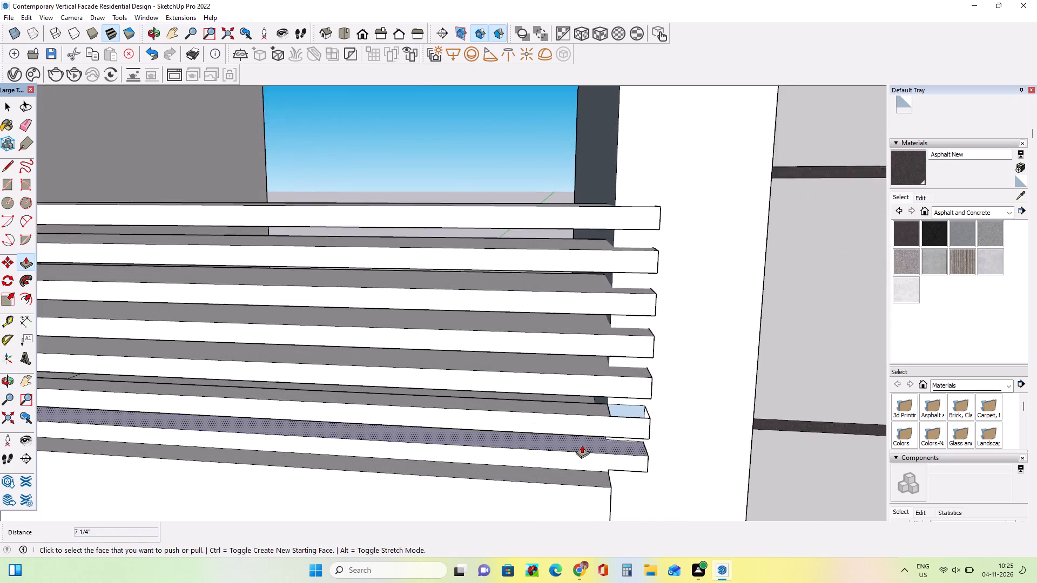
scroll(582, 445, up, 1)
middle_drag(630, 416, 514, 449)
scroll(517, 461, up, 1)
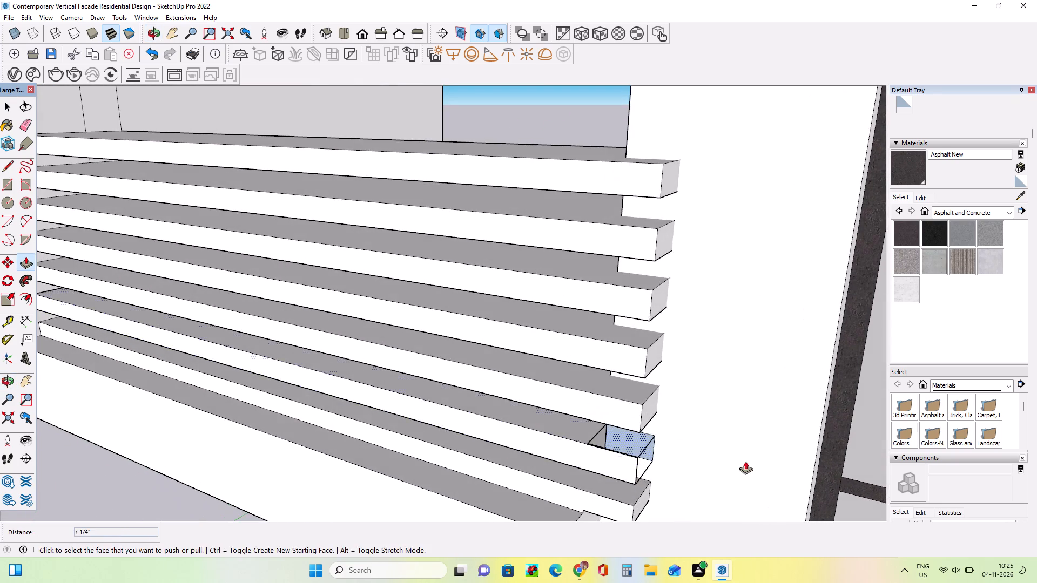
middle_drag(750, 466, 589, 388)
middle_drag(500, 389, 405, 396)
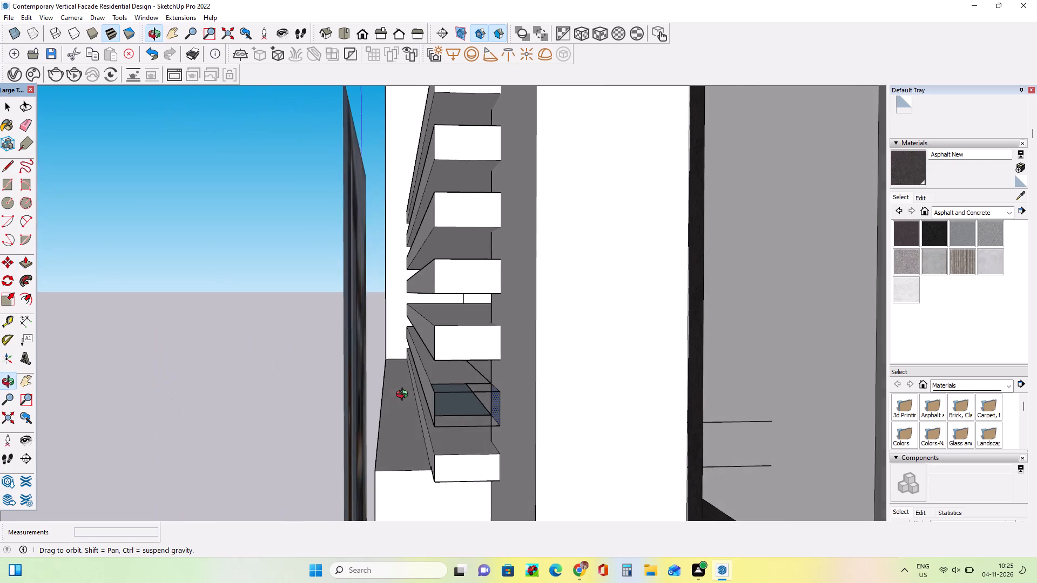
middle_drag(405, 396, 407, 406)
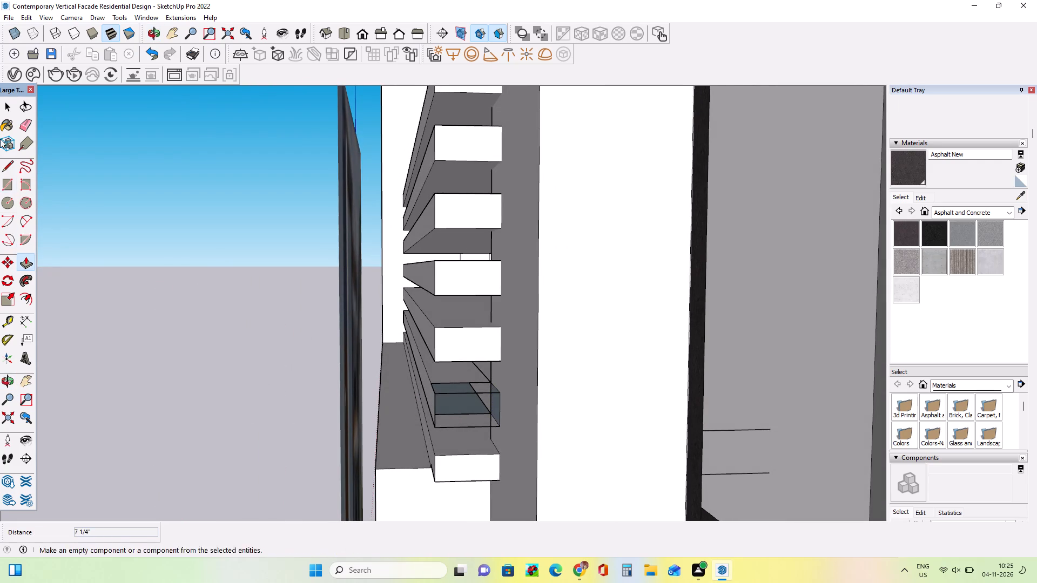
click(2, 182)
middle_drag(389, 331, 390, 342)
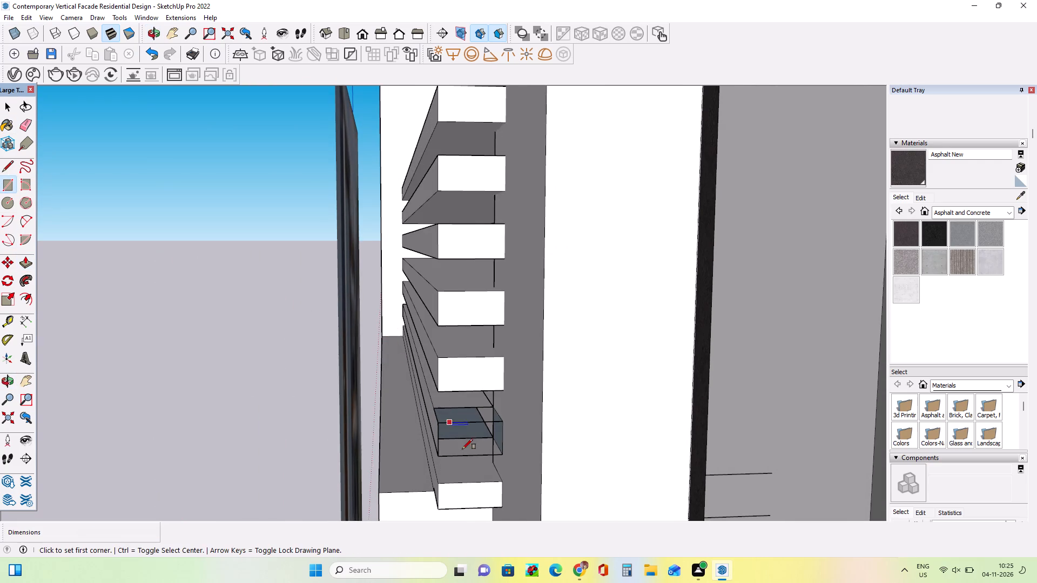
scroll(482, 466, up, 3)
click(418, 452)
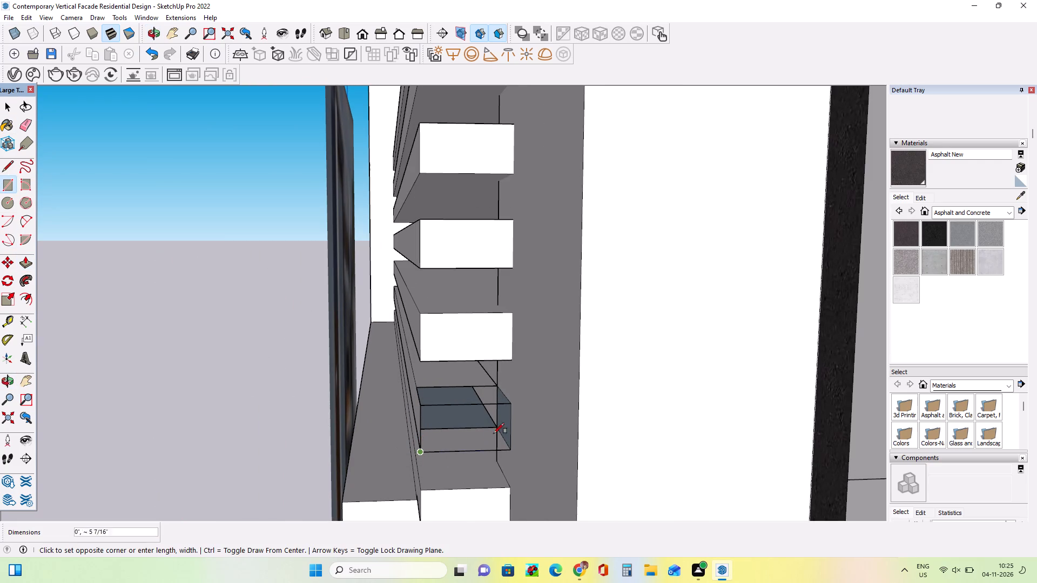
click(513, 401)
Erase the leftover dividing line across the second-lowest slat's top face near its closed end.
middle_drag(505, 418, 512, 448)
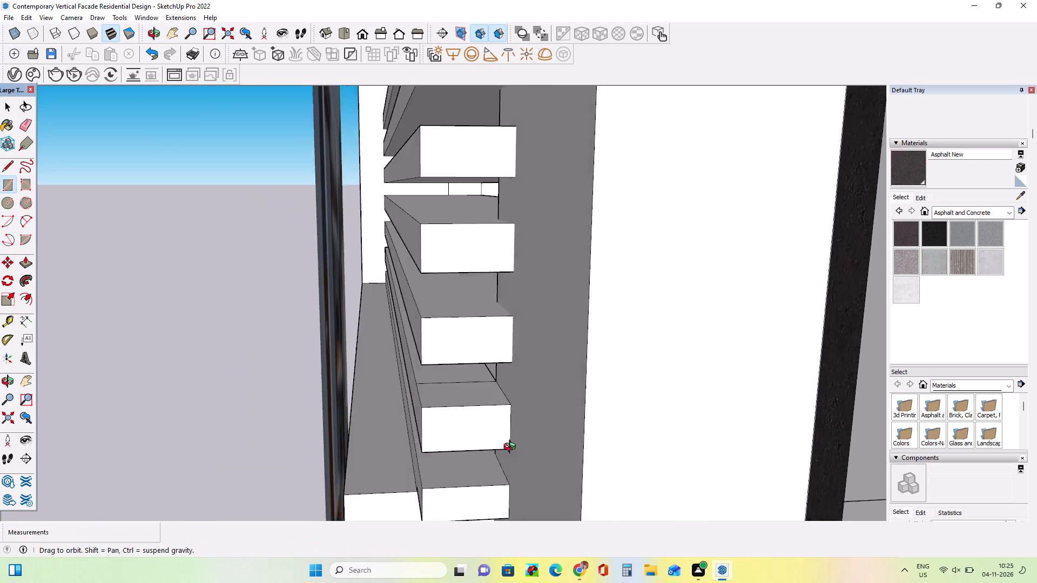
middle_drag(512, 448, 698, 482)
middle_drag(440, 376, 542, 394)
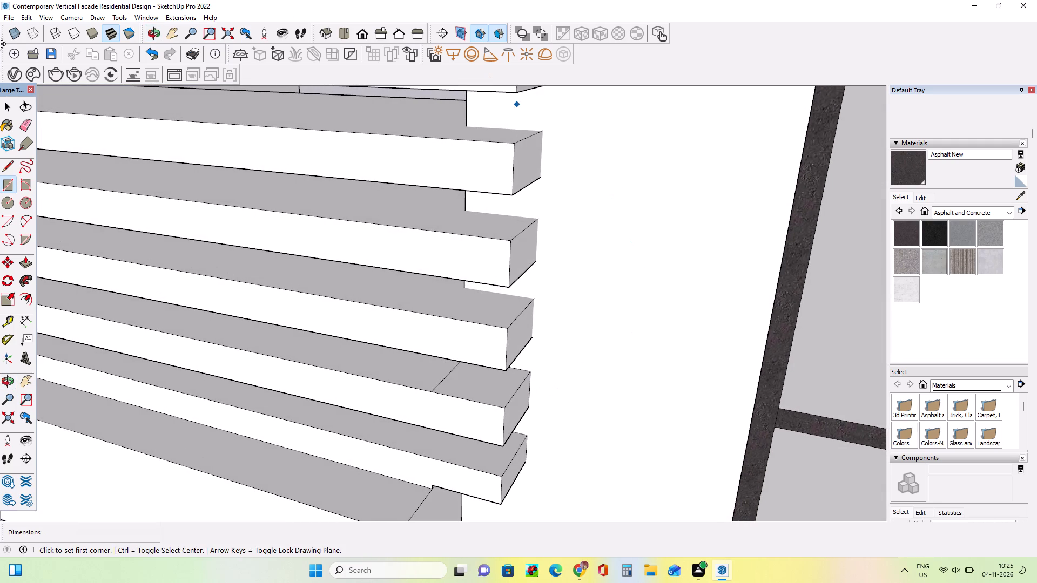
click(17, 121)
drag(440, 381, 468, 390)
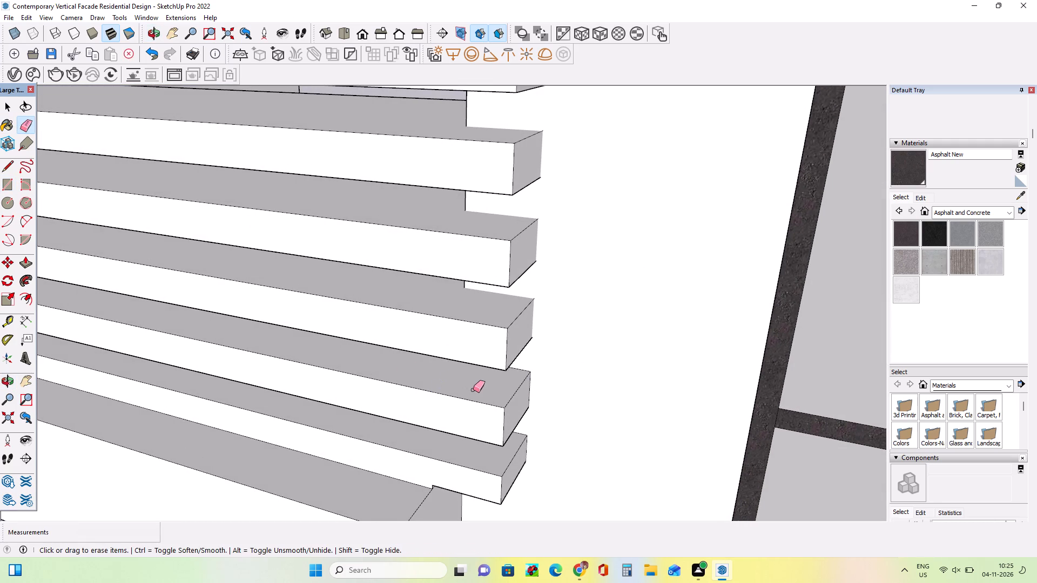
Inspect the repaired slatted railing and the top balcony from above and from the front.
middle_drag(424, 356, 548, 361)
scroll(541, 321, down, 17)
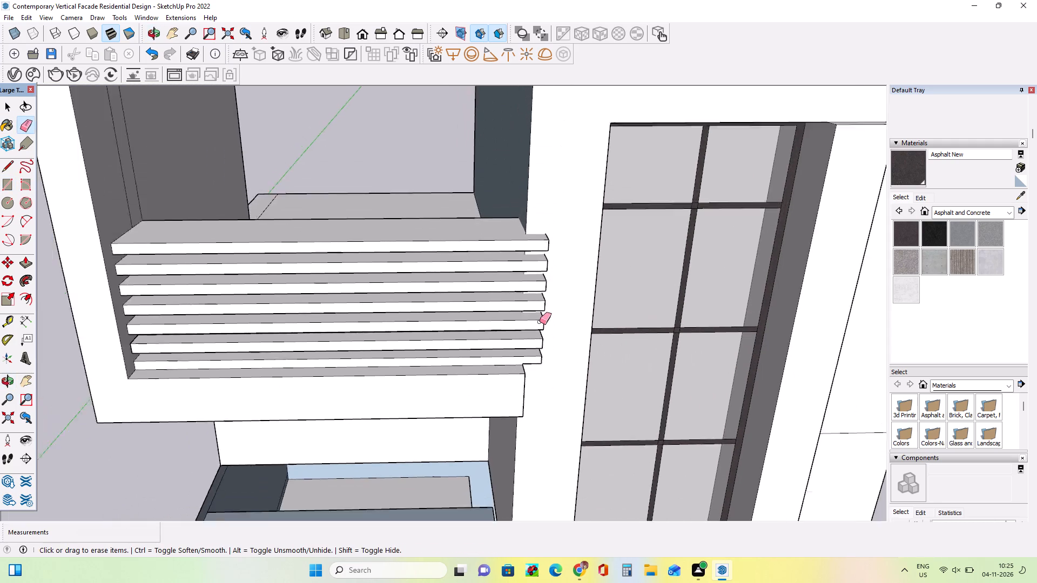
scroll(540, 322, down, 1)
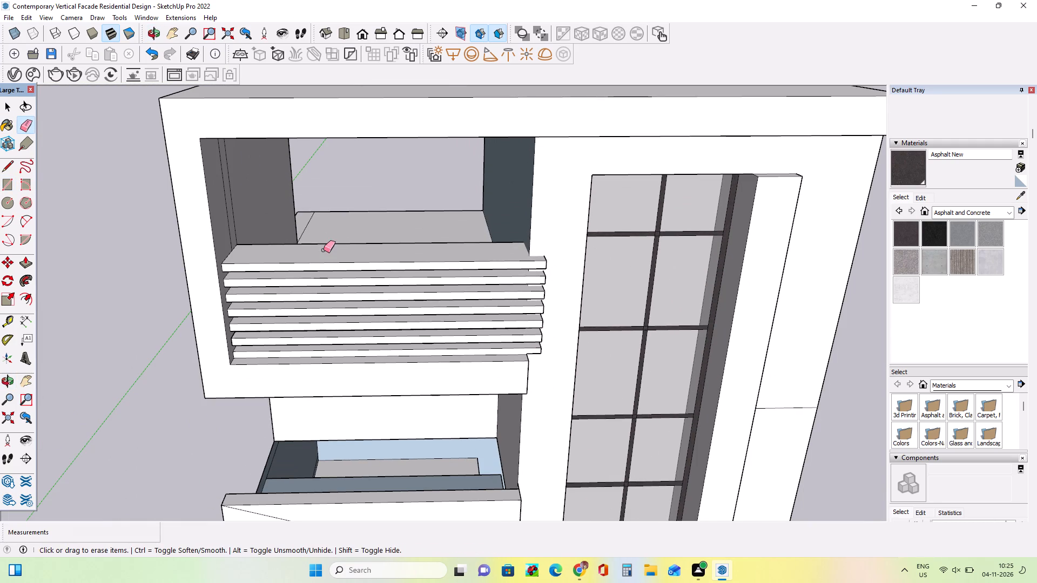
middle_drag(291, 194, 299, 240)
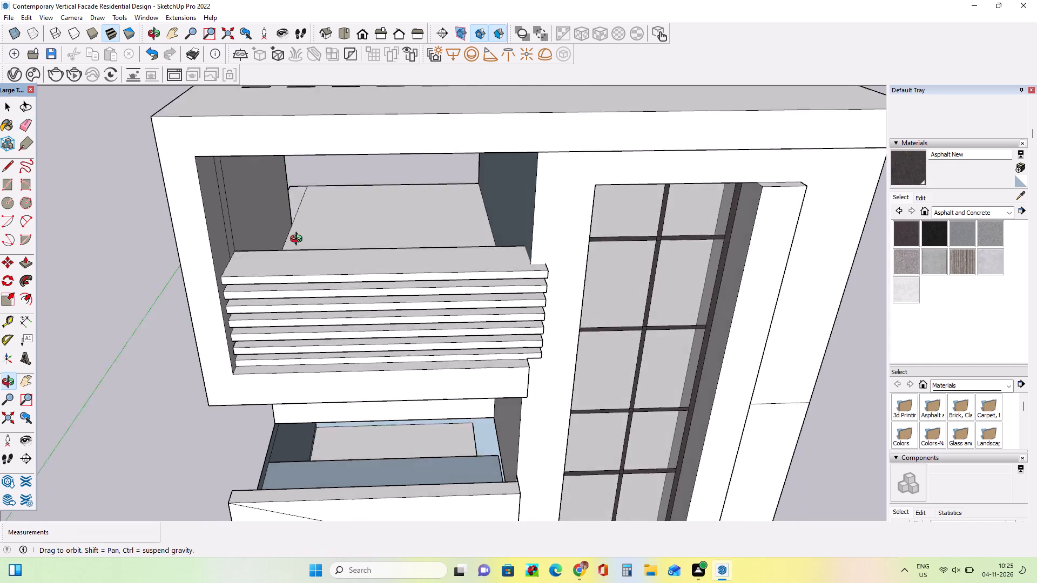
middle_drag(299, 240, 321, 183)
middle_drag(336, 165, 344, 153)
middle_drag(314, 270, 320, 200)
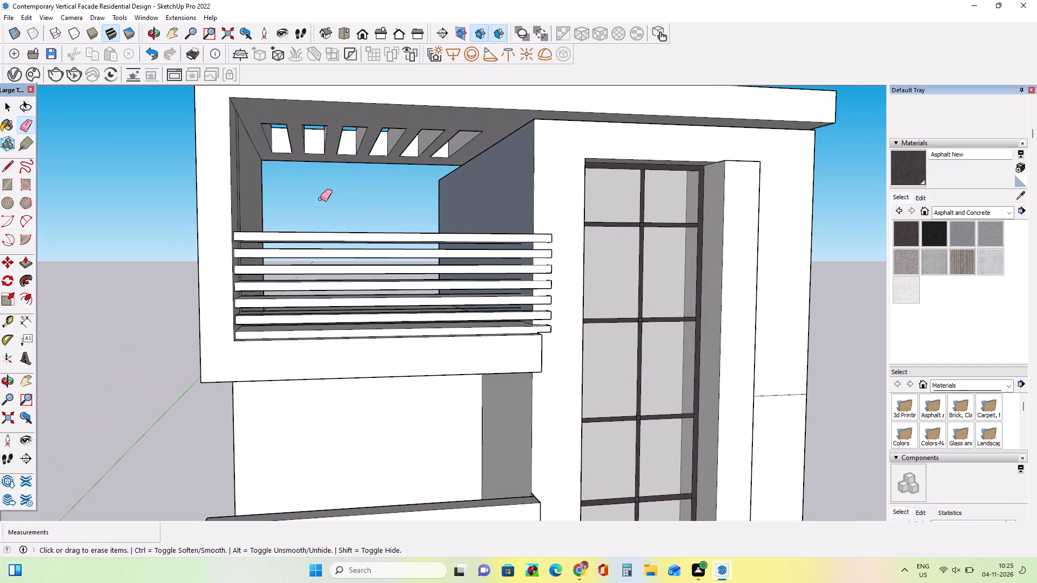
scroll(288, 273, down, 3)
middle_drag(489, 282, 466, 281)
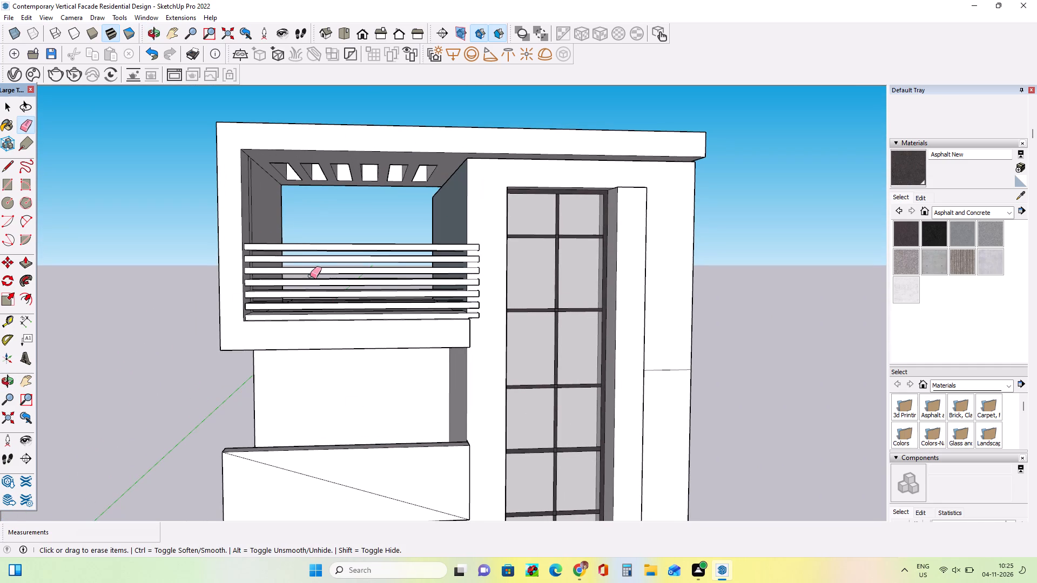
Review the whole facade from the front and side, comparing it with the reference image.
middle_drag(310, 271, 313, 257)
scroll(313, 255, down, 8)
middle_drag(349, 276, 348, 293)
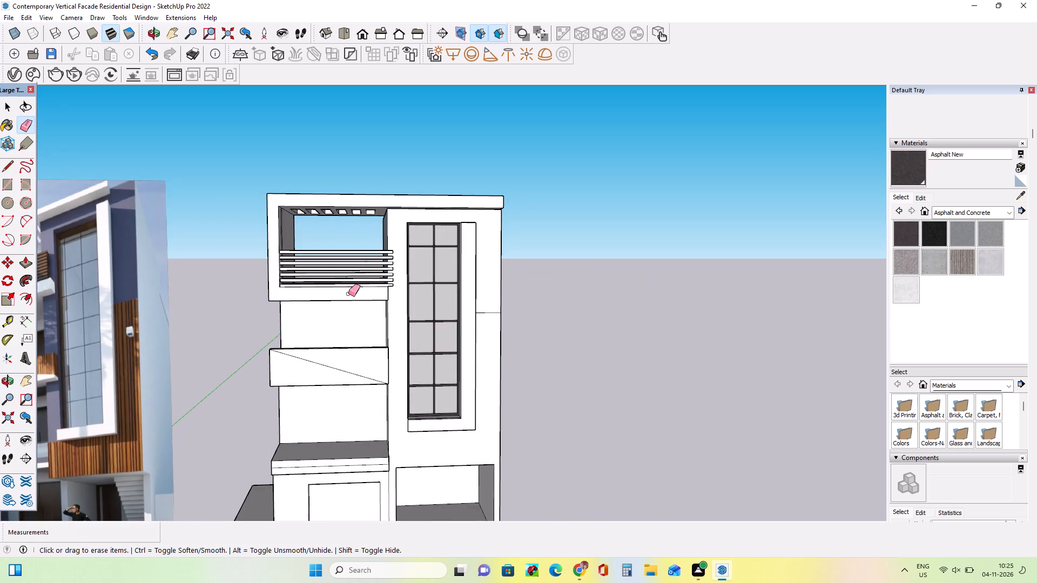
scroll(348, 294, down, 8)
scroll(299, 350, up, 8)
middle_drag(463, 345, 447, 362)
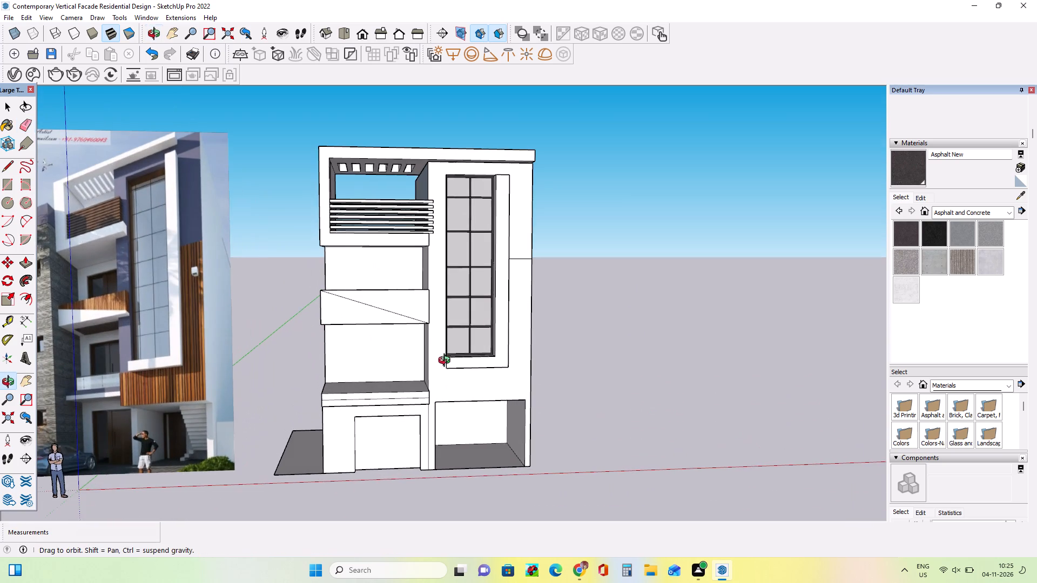
middle_drag(447, 362, 365, 347)
scroll(422, 249, up, 4)
middle_drag(428, 260, 380, 299)
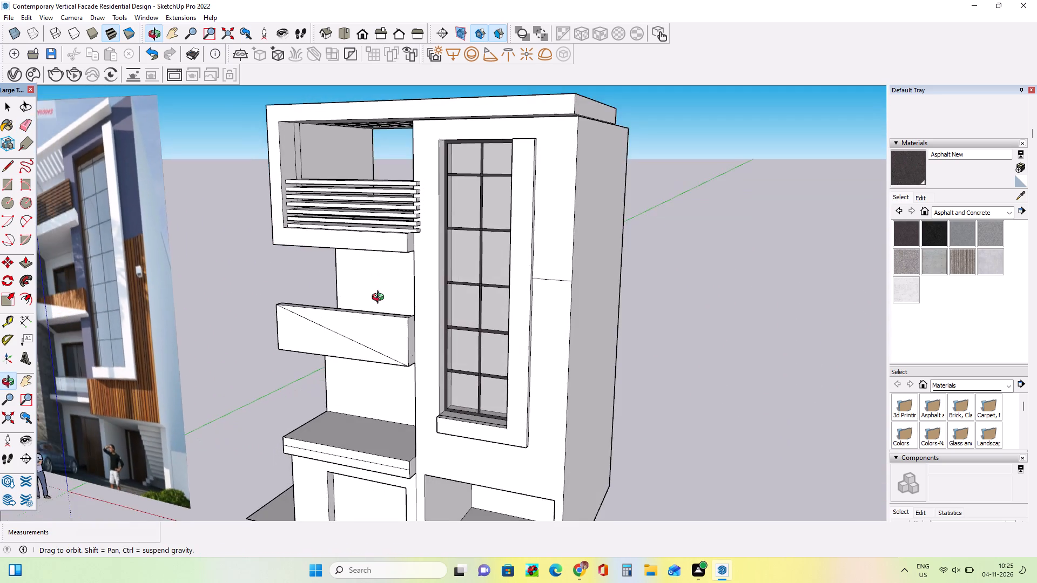
Push/pull the middle balcony parapet's end face beside the window wall outward by 4 1/8".
middle_drag(380, 299, 401, 284)
middle_drag(426, 368, 307, 386)
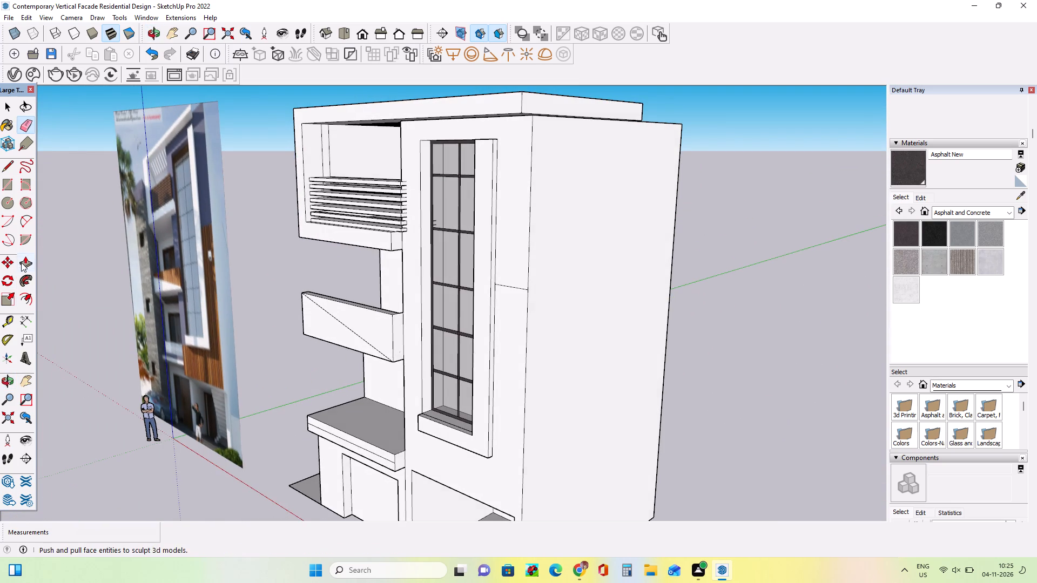
click(21, 262)
scroll(318, 312, up, 4)
click(447, 331)
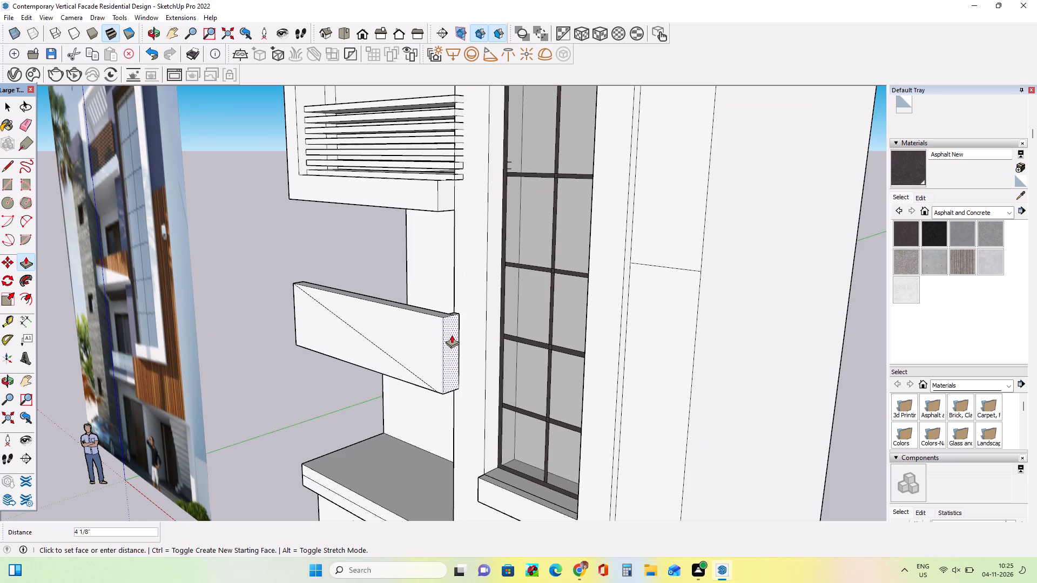
Close the middle balcony's open floor with a corner-to-corner rectangle about 12' 7 9/16" by 8' 10".
middle_drag(405, 377, 563, 382)
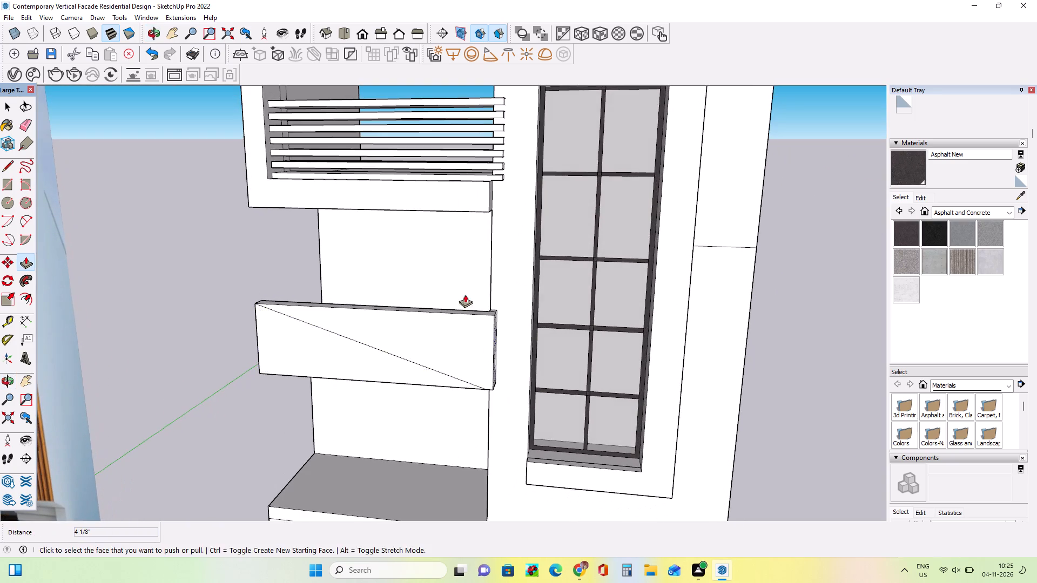
middle_drag(466, 295, 484, 402)
scroll(507, 330, up, 8)
middle_drag(488, 346, 723, 355)
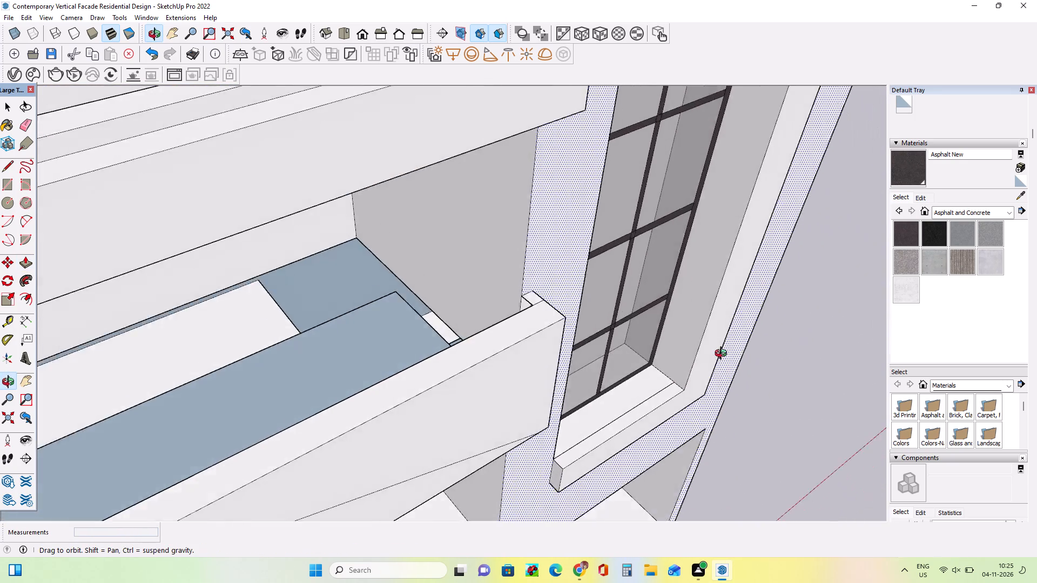
middle_drag(723, 355, 898, 273)
scroll(898, 273, down, 4)
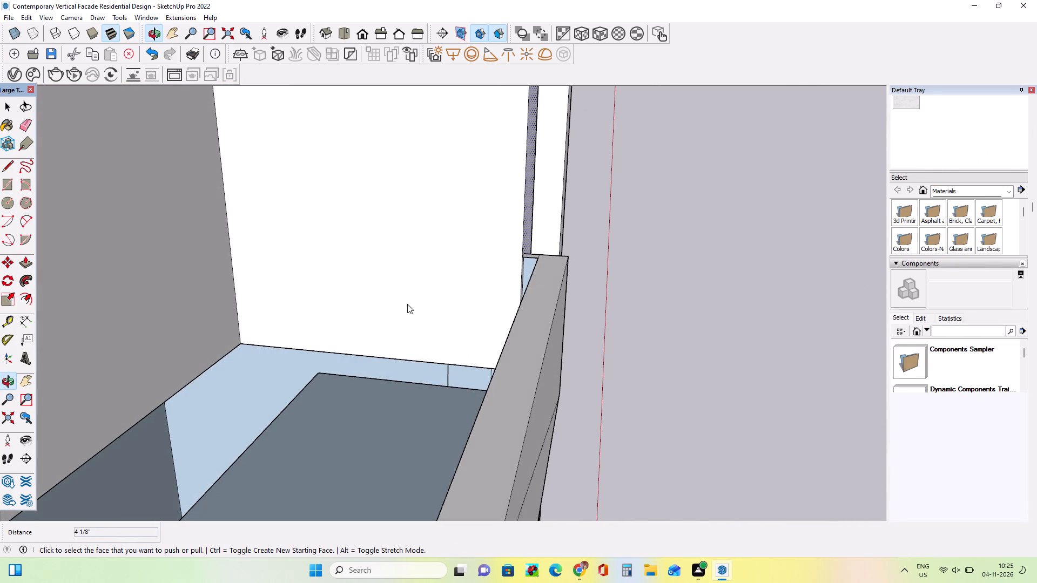
scroll(407, 304, down, 12)
middle_drag(379, 306, 186, 378)
scroll(382, 314, down, 1)
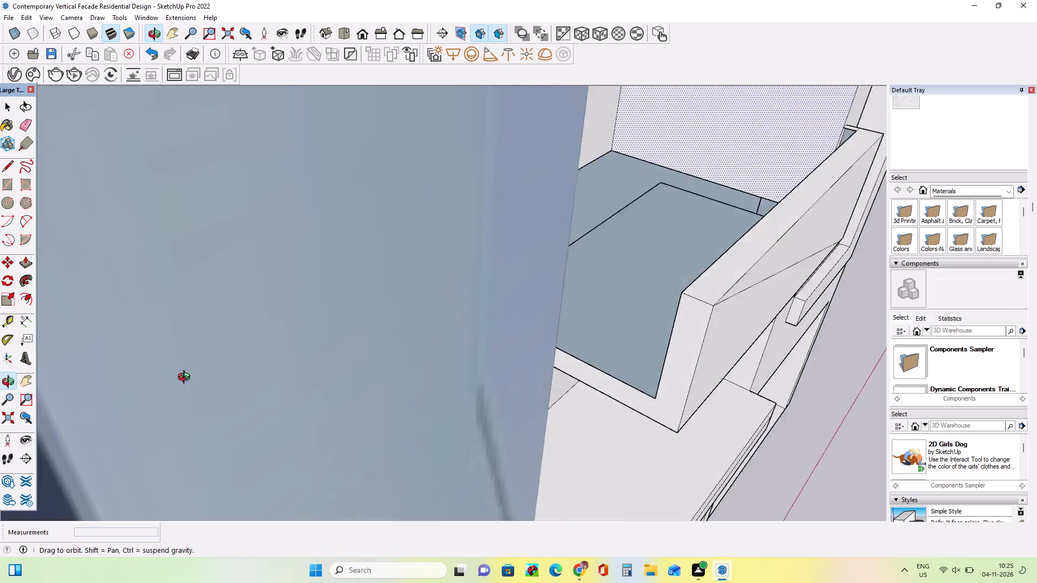
middle_drag(186, 378, 184, 378)
scroll(184, 378, down, 2)
scroll(91, 342, down, 4)
scroll(407, 361, down, 4)
scroll(302, 357, down, 5)
middle_drag(648, 358, 665, 394)
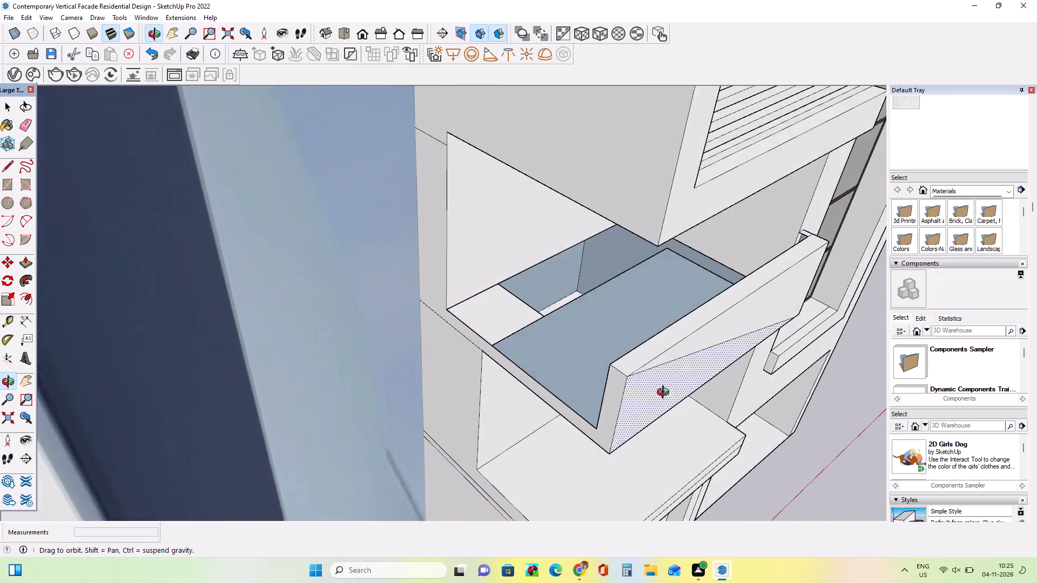
middle_drag(665, 394, 659, 384)
scroll(558, 281, up, 4)
middle_drag(575, 309, 565, 279)
scroll(565, 279, down, 1)
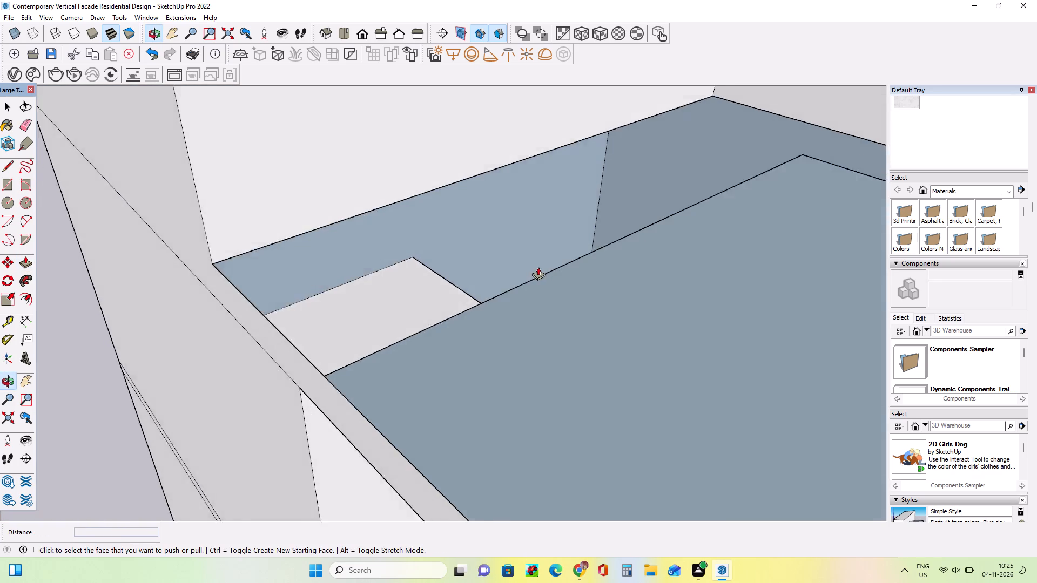
scroll(529, 268, down, 3)
middle_drag(536, 288, 580, 327)
scroll(580, 326, down, 3)
middle_drag(494, 374, 605, 398)
middle_drag(475, 383, 434, 370)
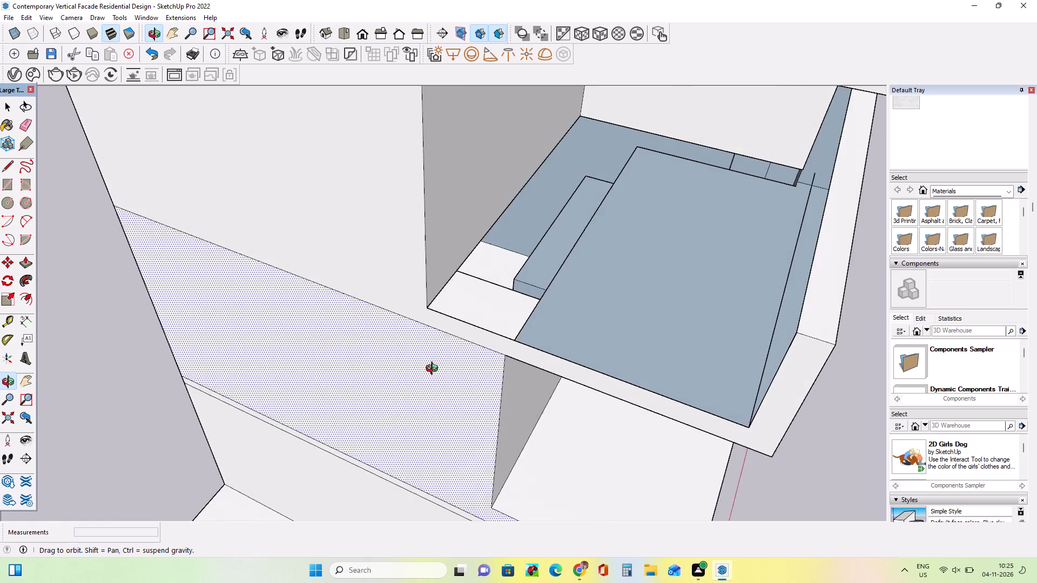
middle_drag(434, 370, 450, 380)
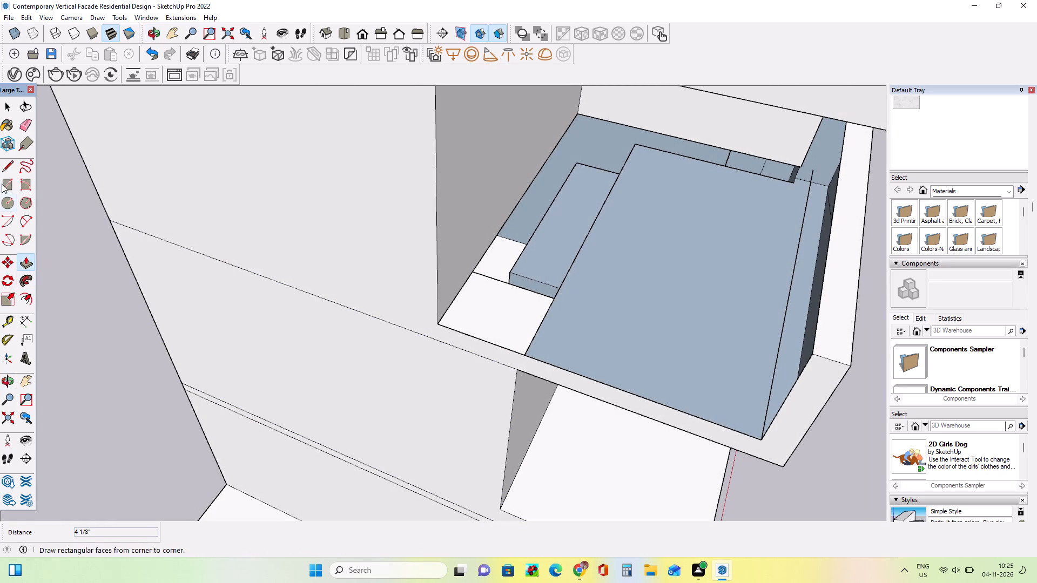
click(11, 178)
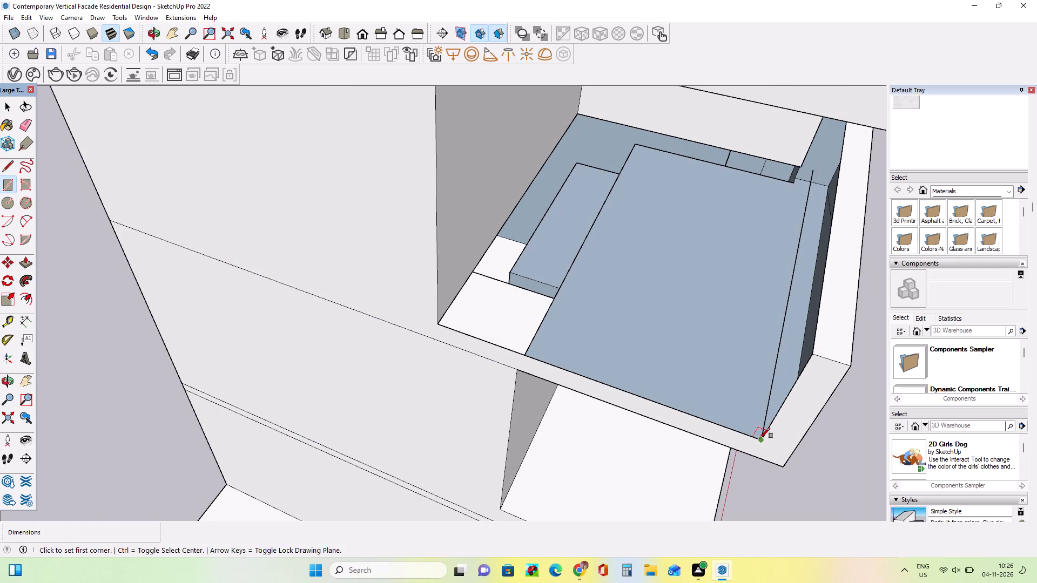
click(759, 438)
click(577, 113)
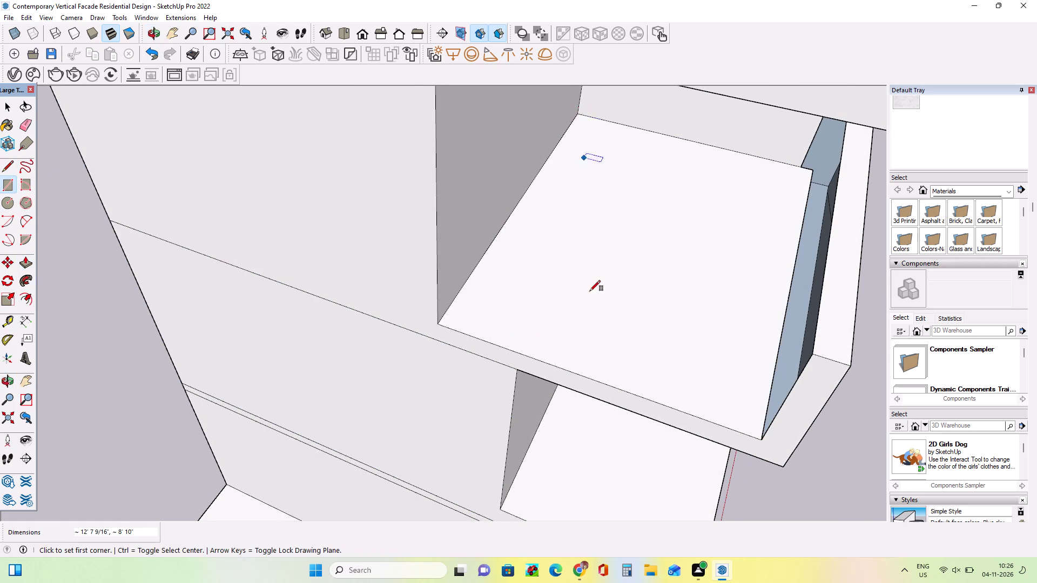
Cover the open inner side of the middle balcony's parapet with a rectangle about 12' 7 9/16" by 3' 3 1/4".
middle_drag(585, 294, 624, 313)
scroll(781, 432, down, 3)
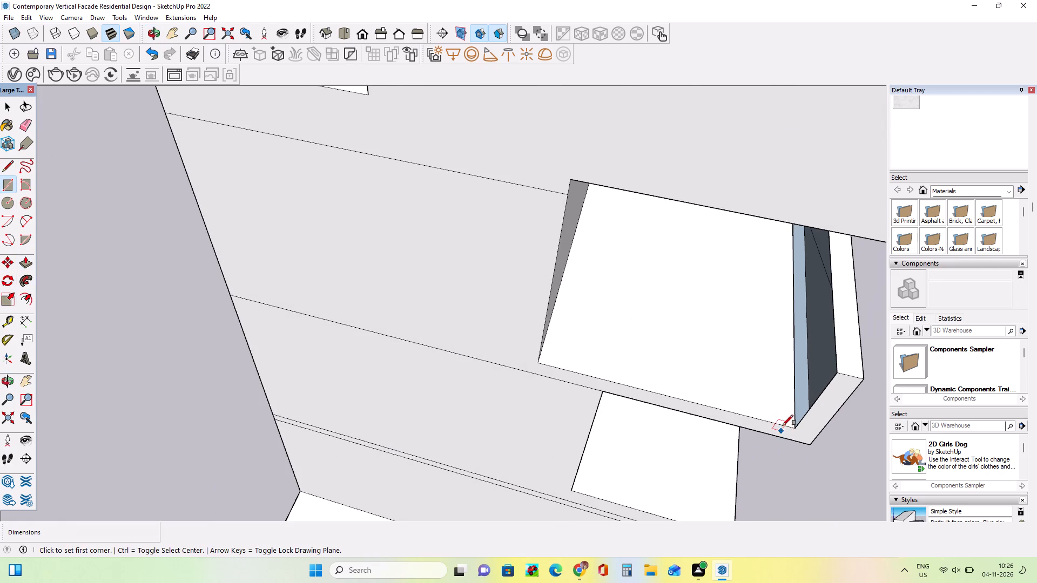
middle_drag(783, 425, 817, 349)
scroll(817, 349, down, 1)
click(820, 326)
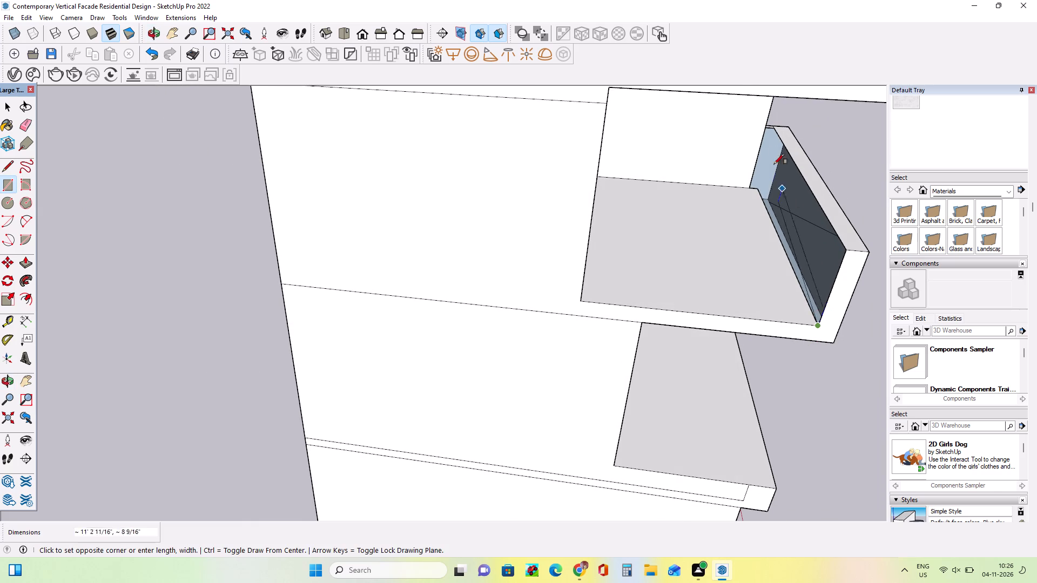
click(775, 127)
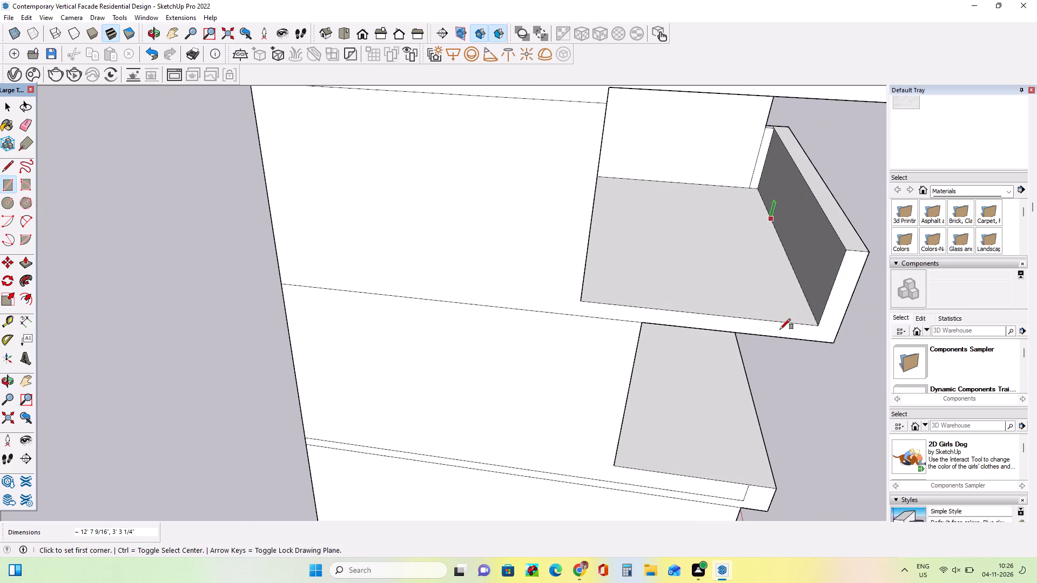
Erase the leftover short line across the middle balcony parapet's top face at its end beside the window wall.
middle_drag(780, 329, 329, 282)
middle_drag(651, 340, 530, 352)
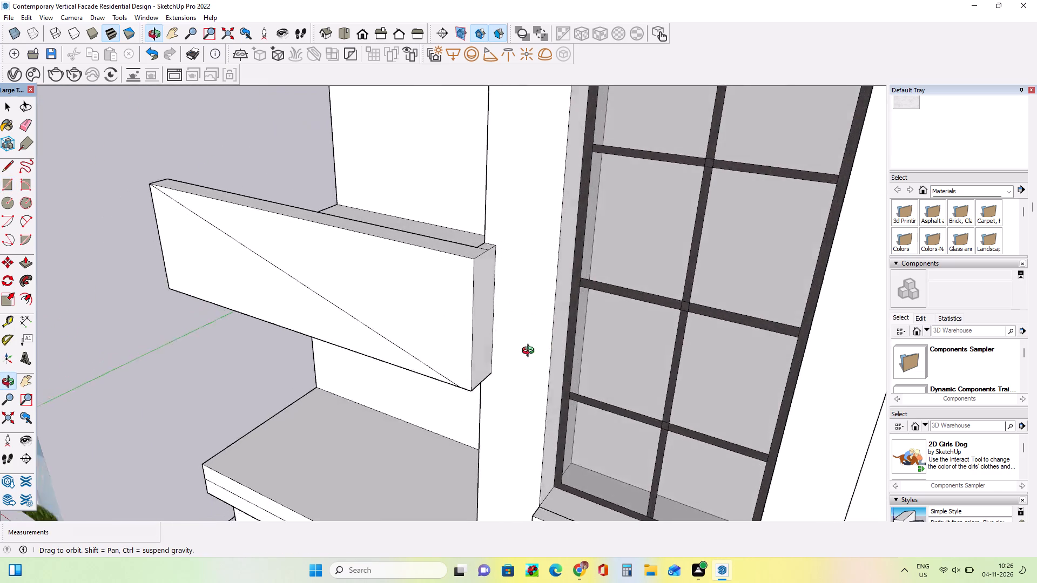
middle_drag(530, 352, 547, 357)
scroll(548, 358, down, 9)
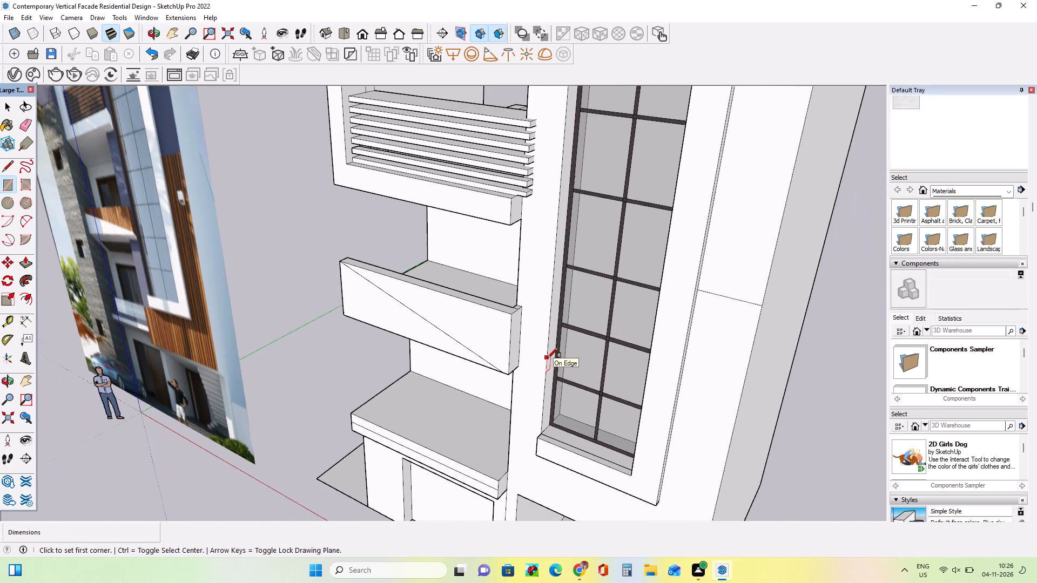
middle_drag(549, 359, 556, 367)
scroll(522, 387, down, 1)
middle_click(523, 387)
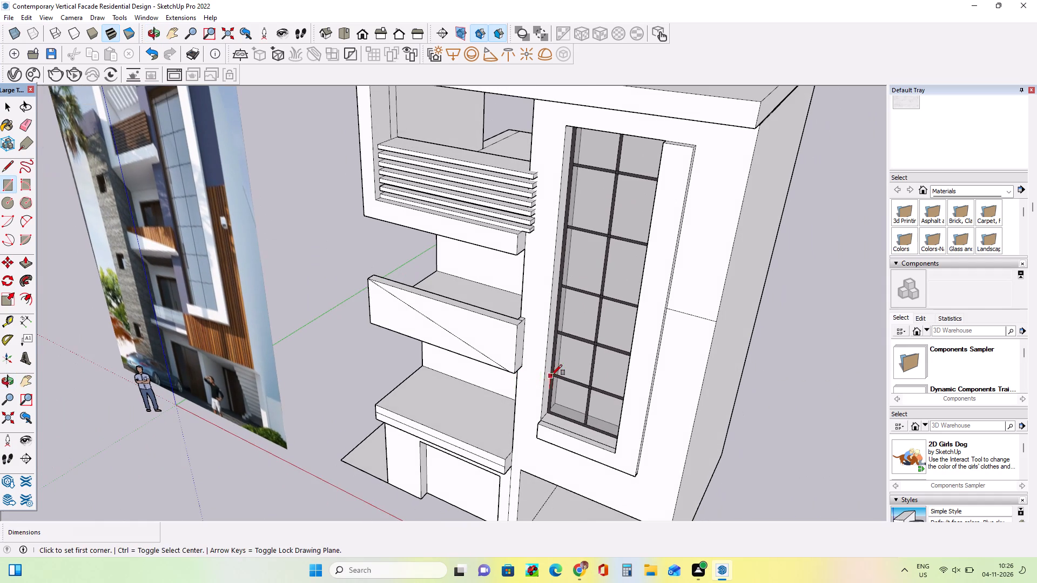
middle_drag(551, 375, 556, 323)
scroll(475, 329, up, 4)
middle_drag(494, 351, 589, 424)
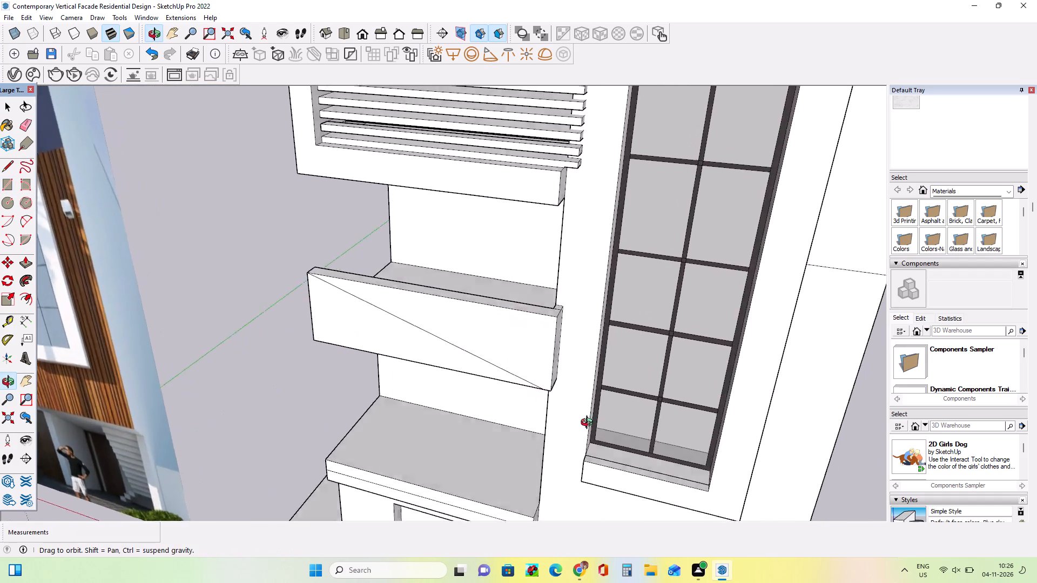
middle_drag(589, 424, 584, 381)
middle_drag(529, 378, 536, 419)
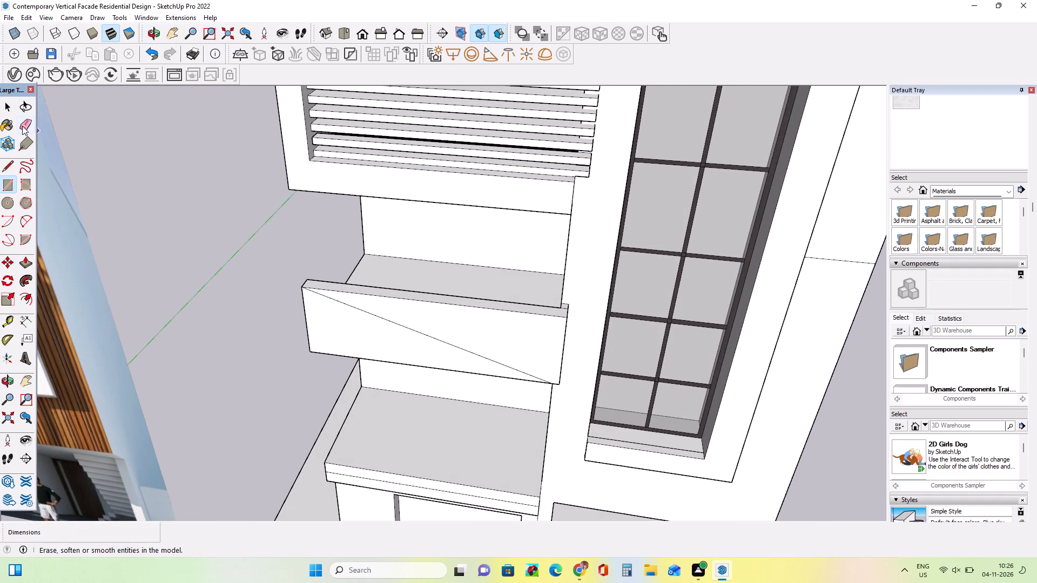
click(22, 126)
scroll(567, 332, up, 11)
click(574, 291)
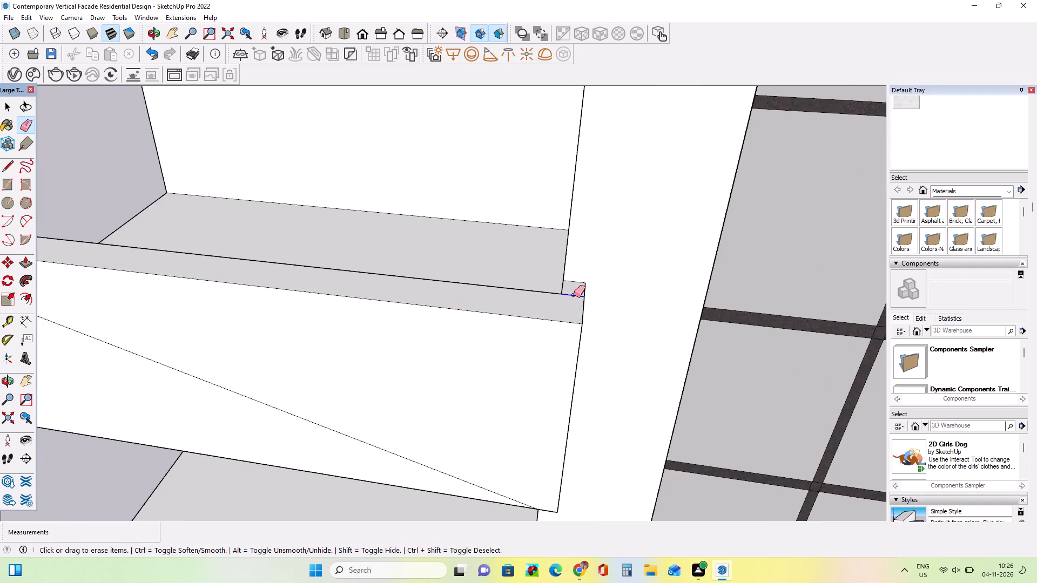
Compare the whole facade with the reference image and examine the ceiling detail beneath the photo's middle balcony.
scroll(486, 308, down, 20)
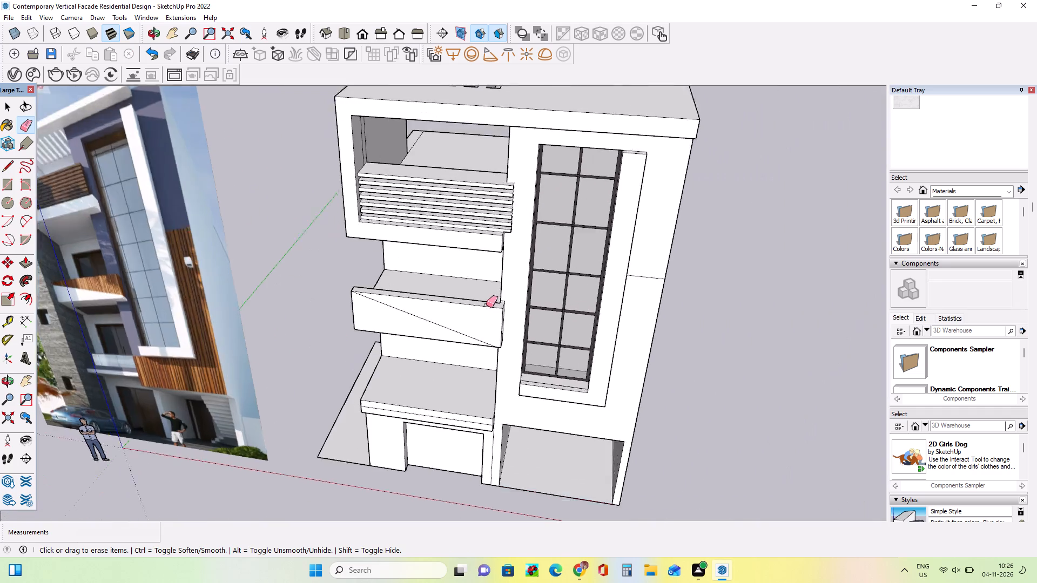
scroll(486, 305, down, 5)
middle_drag(520, 263, 567, 167)
scroll(422, 457, up, 6)
middle_drag(468, 445, 473, 460)
middle_drag(452, 261, 460, 272)
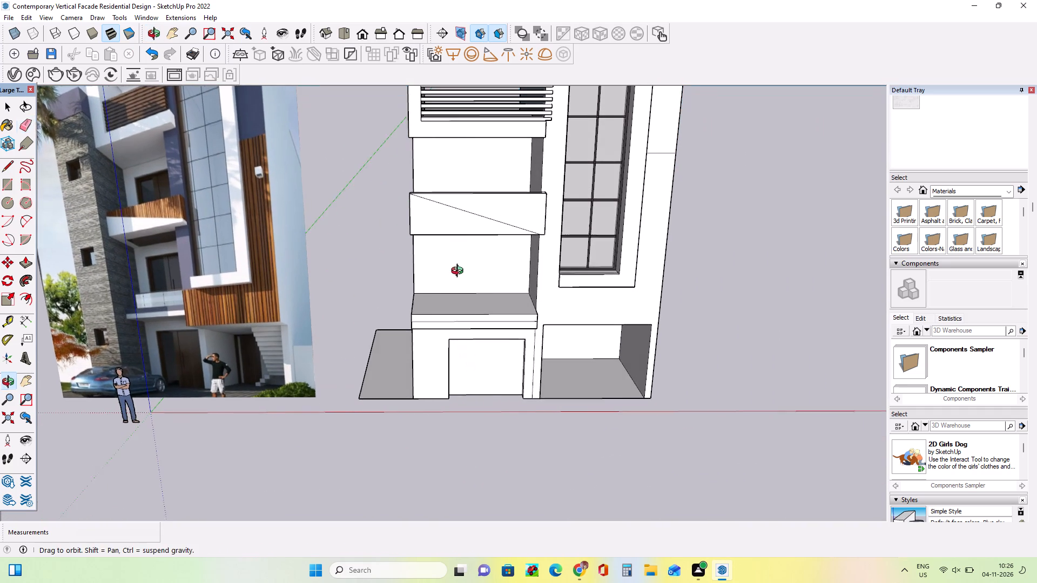
middle_drag(460, 272, 461, 274)
scroll(507, 404, down, 4)
middle_drag(496, 389, 501, 326)
scroll(449, 278, up, 4)
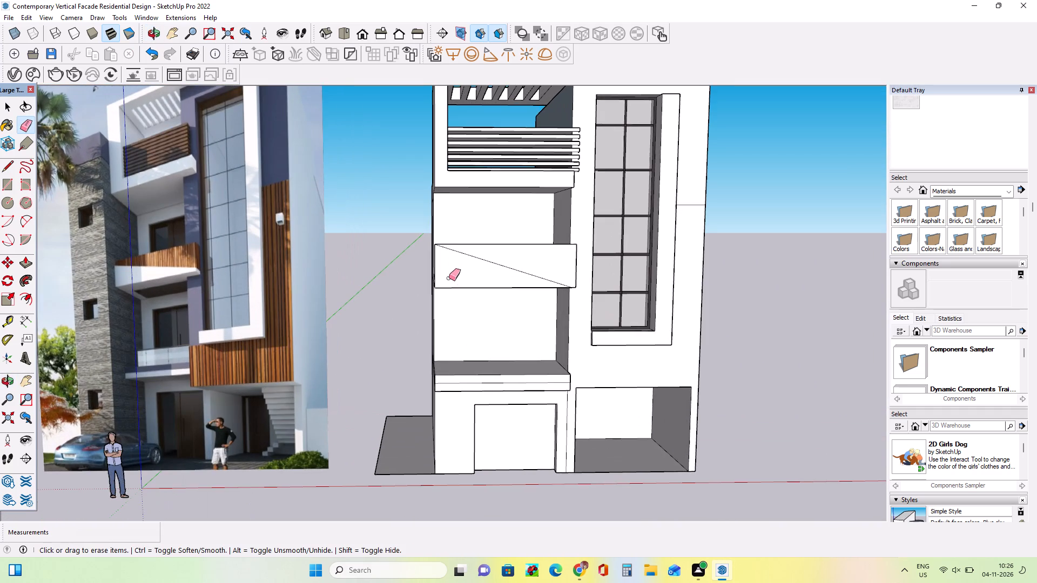
middle_drag(456, 348, 457, 356)
middle_drag(504, 364, 524, 299)
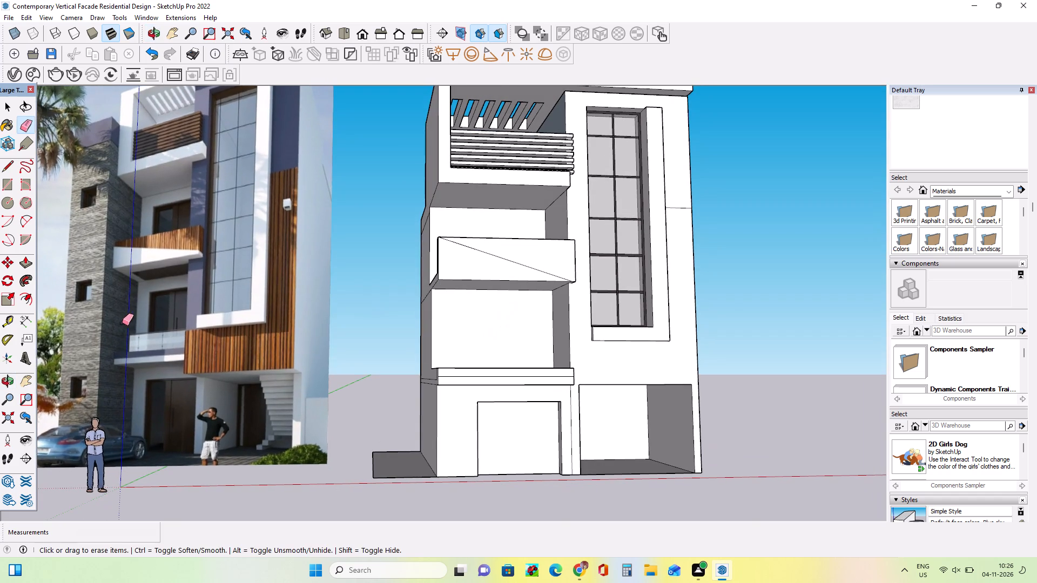
scroll(144, 274, up, 20)
scroll(144, 274, up, 2)
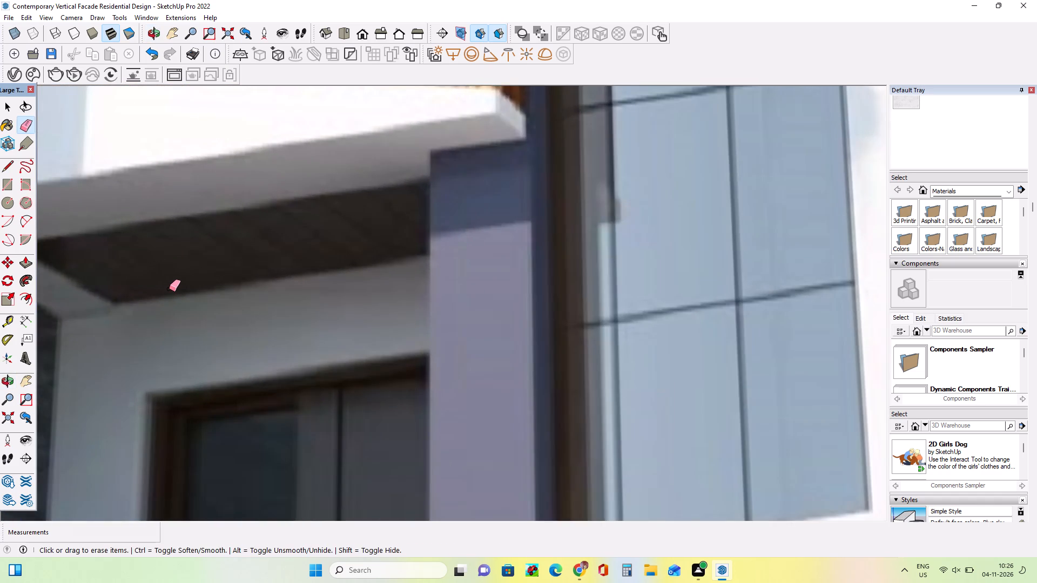
scroll(169, 289, down, 20)
scroll(169, 289, down, 9)
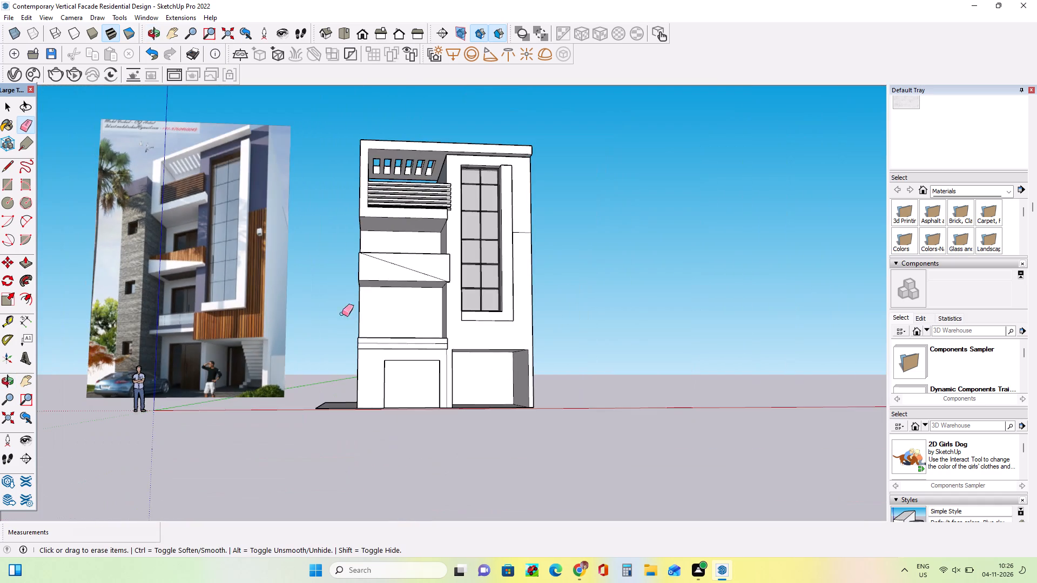
Draw a rectangle on the middle balcony's underside, starting on its rear edge and set in from the sides and front.
middle_drag(496, 387, 481, 264)
scroll(396, 254, up, 7)
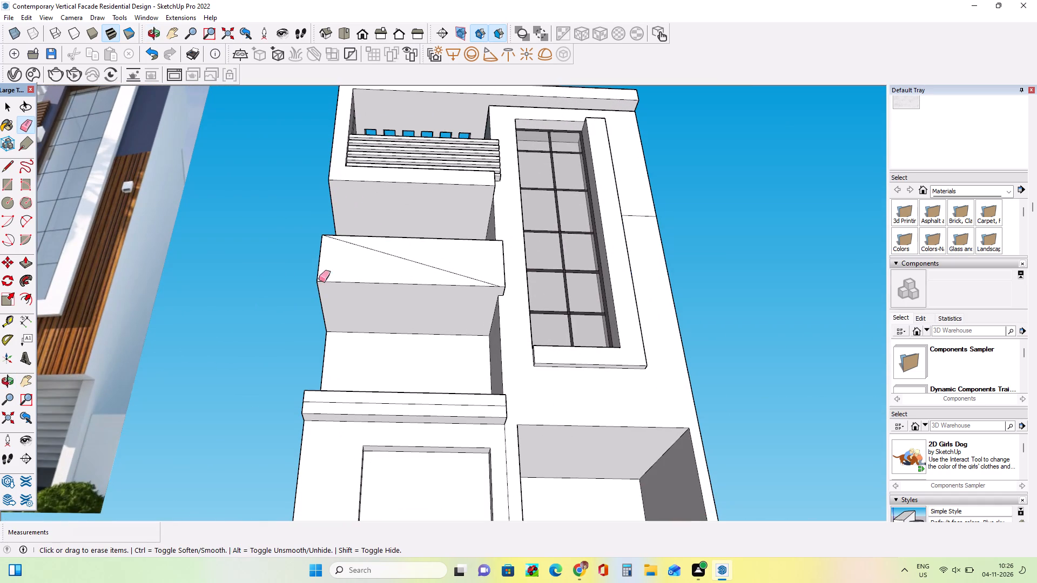
click(9, 188)
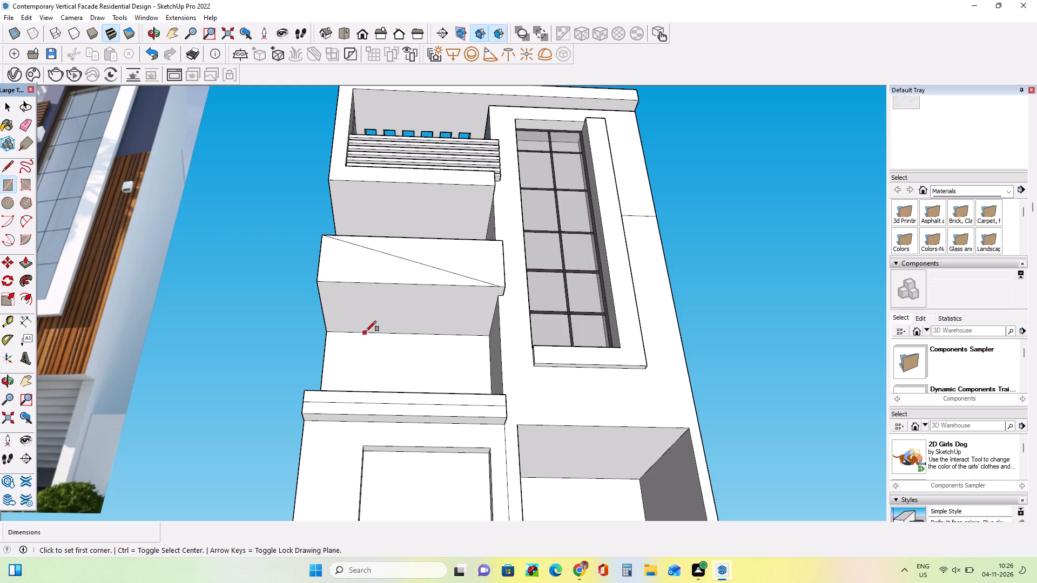
click(366, 331)
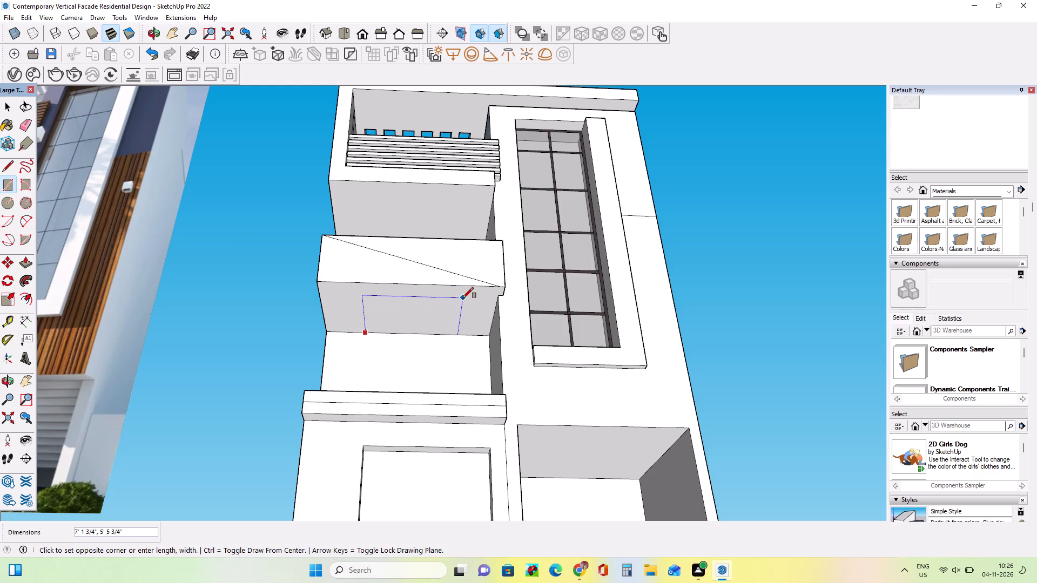
click(470, 297)
Push/pull the rectangle on the middle balcony's underside downward by 3 13/16" as a ceiling panel.
middle_drag(459, 342, 457, 360)
click(26, 266)
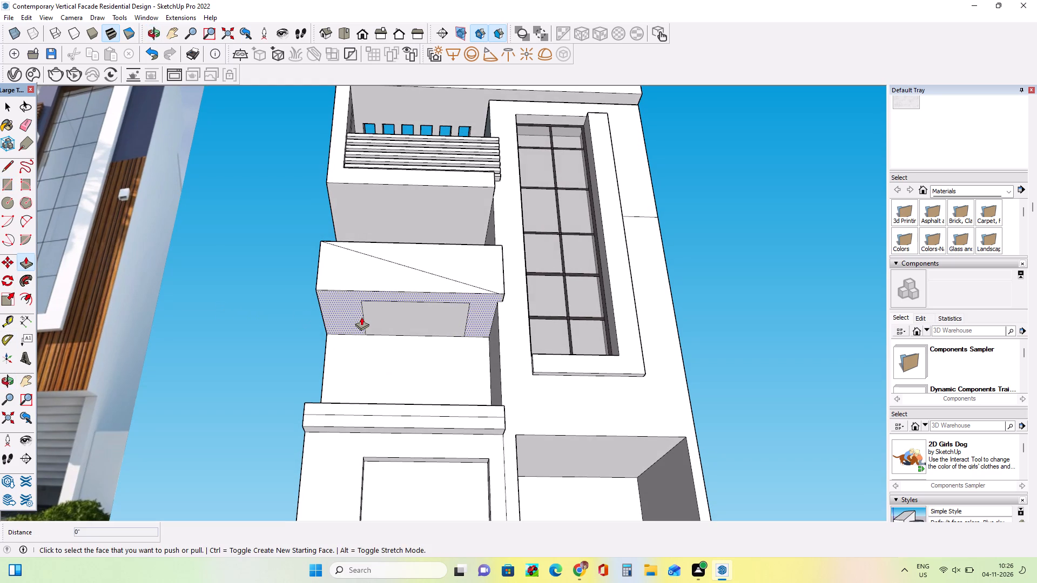
click(361, 317)
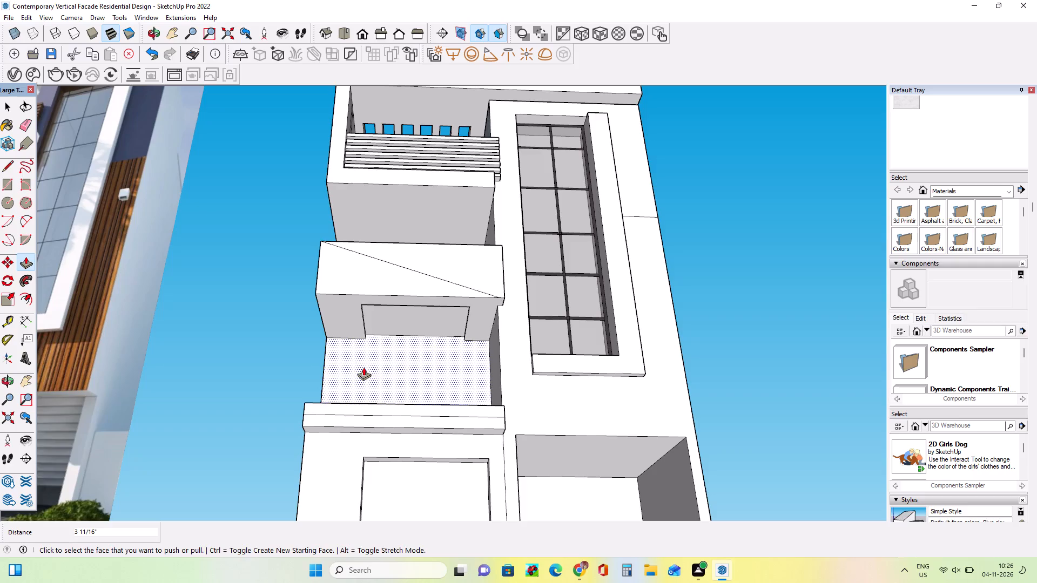
key(ctrl+z)
click(407, 324)
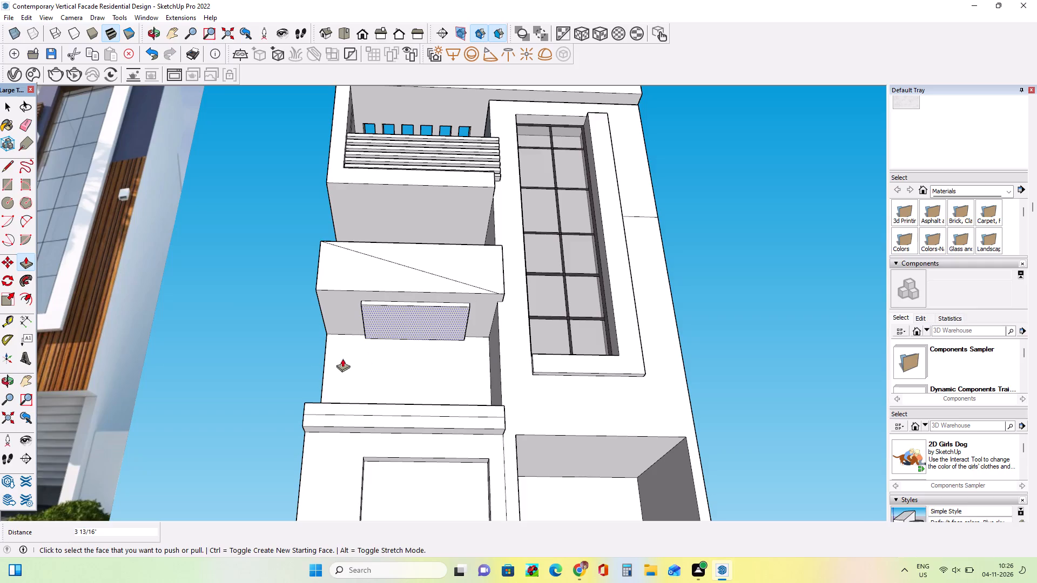
Push/pull the underside of the middle balcony's ceiling panel back up by 2 5/16" to thin the panel.
middle_drag(367, 374, 296, 459)
middle_drag(423, 379, 434, 417)
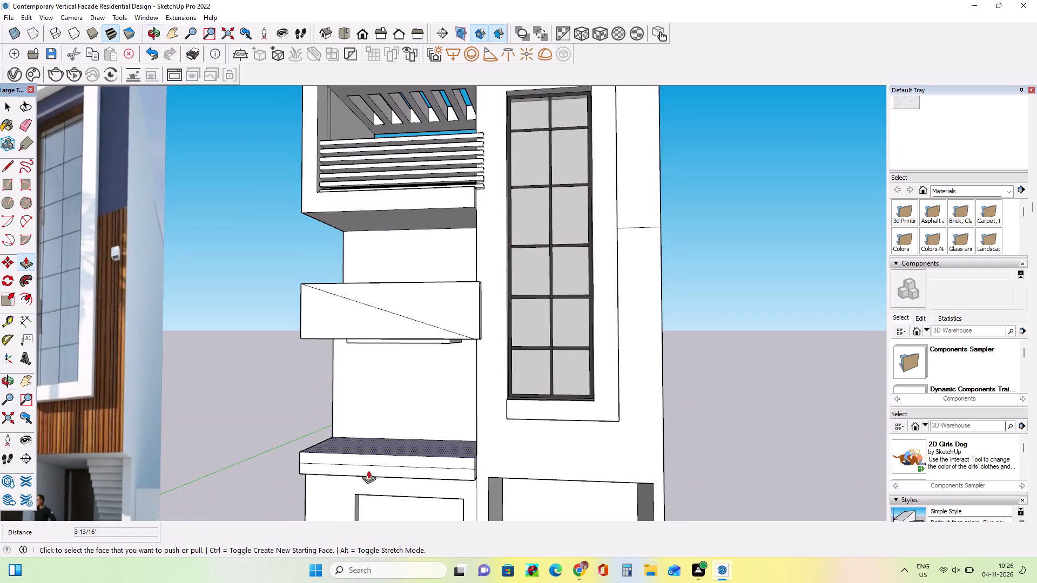
scroll(520, 366, down, 3)
middle_drag(530, 375, 538, 399)
middle_drag(433, 420, 452, 439)
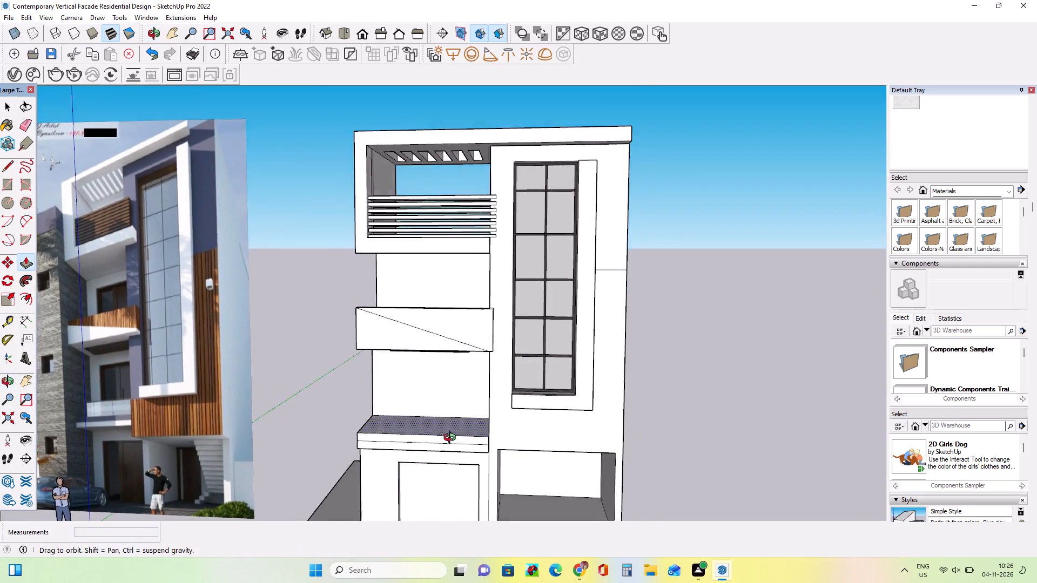
middle_drag(452, 439, 455, 443)
scroll(421, 427, up, 3)
middle_drag(421, 416, 500, 378)
scroll(506, 377, down, 3)
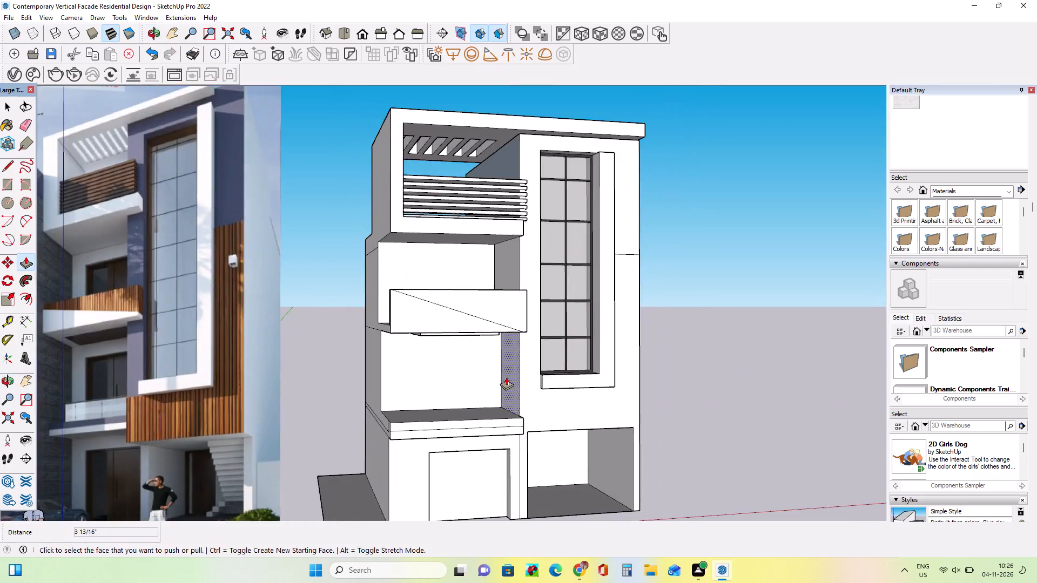
scroll(506, 377, down, 3)
middle_drag(491, 379, 486, 263)
scroll(433, 329, up, 10)
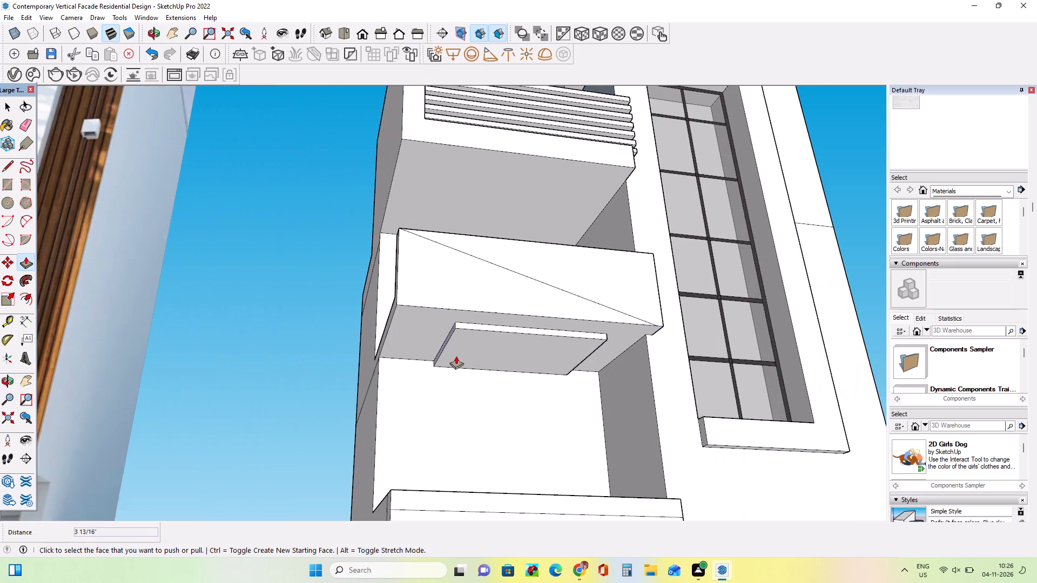
click(457, 356)
Compare the facade with the reference image and examine the photo's door opening on the wall beneath the middle balcony.
scroll(447, 341, down, 4)
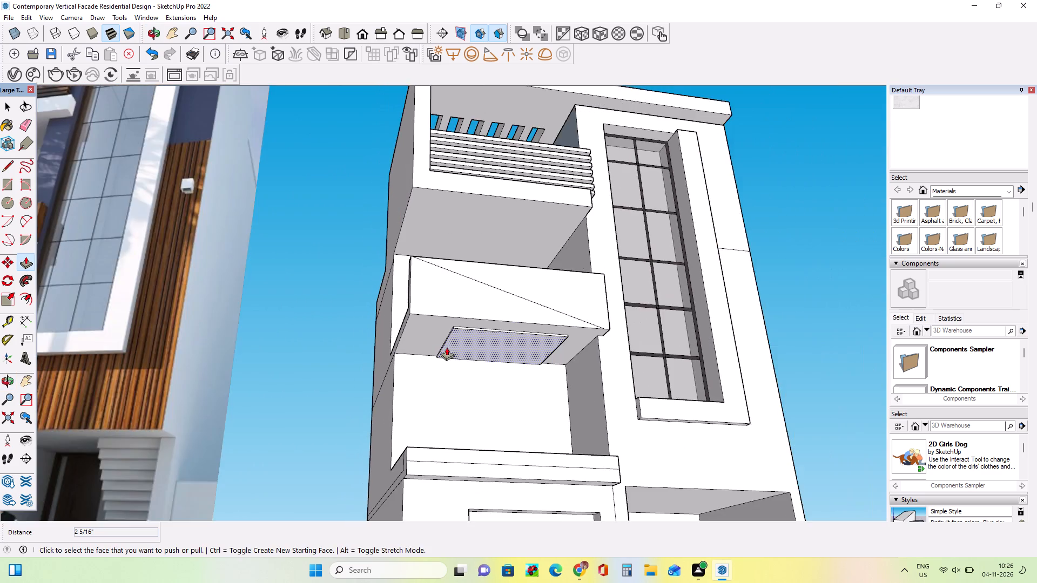
scroll(446, 348, down, 7)
middle_drag(490, 389, 483, 448)
scroll(461, 395, up, 3)
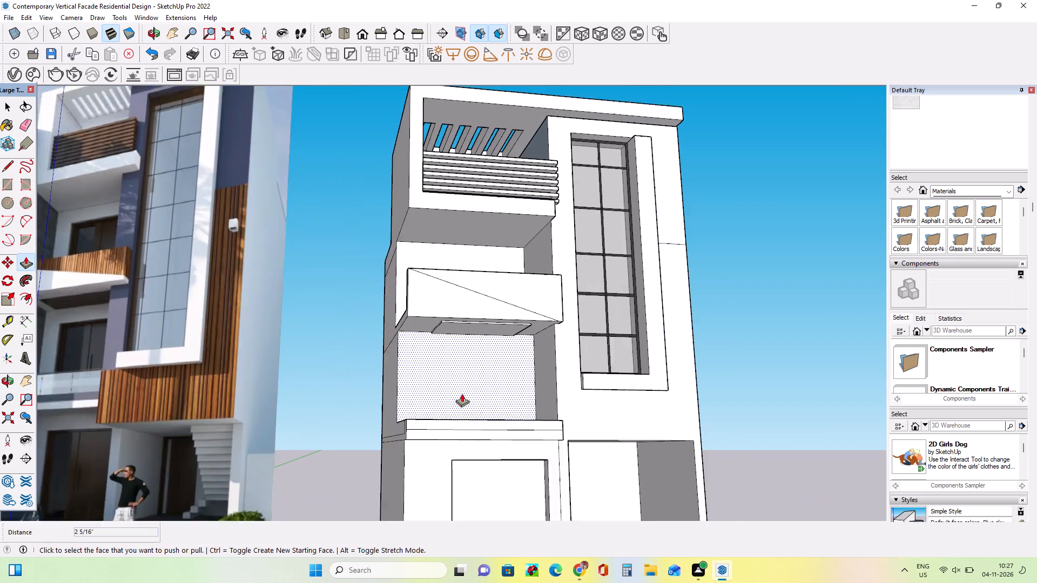
scroll(462, 394, up, 2)
middle_drag(462, 394, 448, 415)
scroll(448, 415, down, 3)
scroll(146, 384, up, 6)
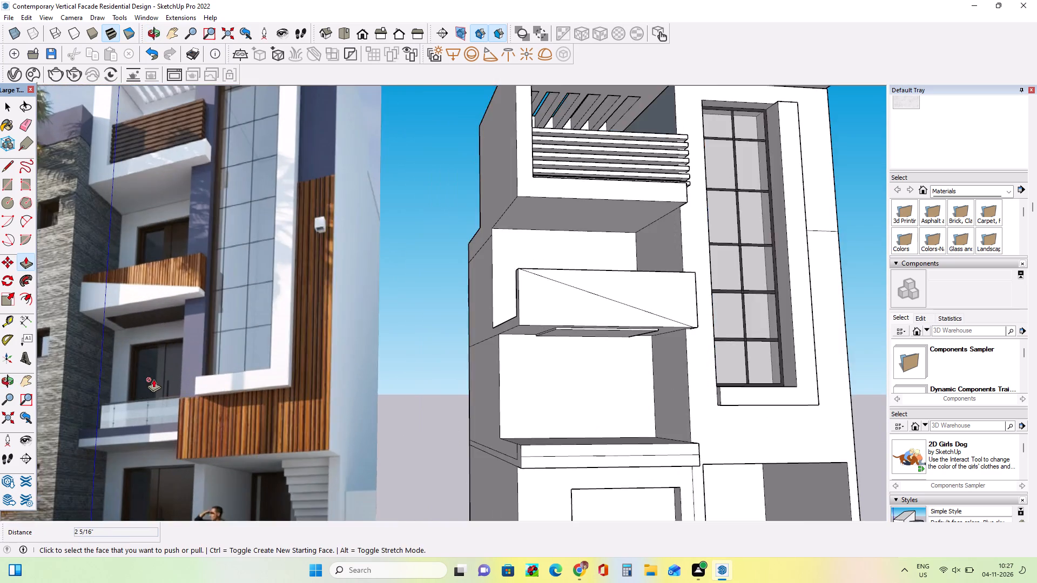
scroll(153, 379, up, 7)
scroll(163, 382, down, 9)
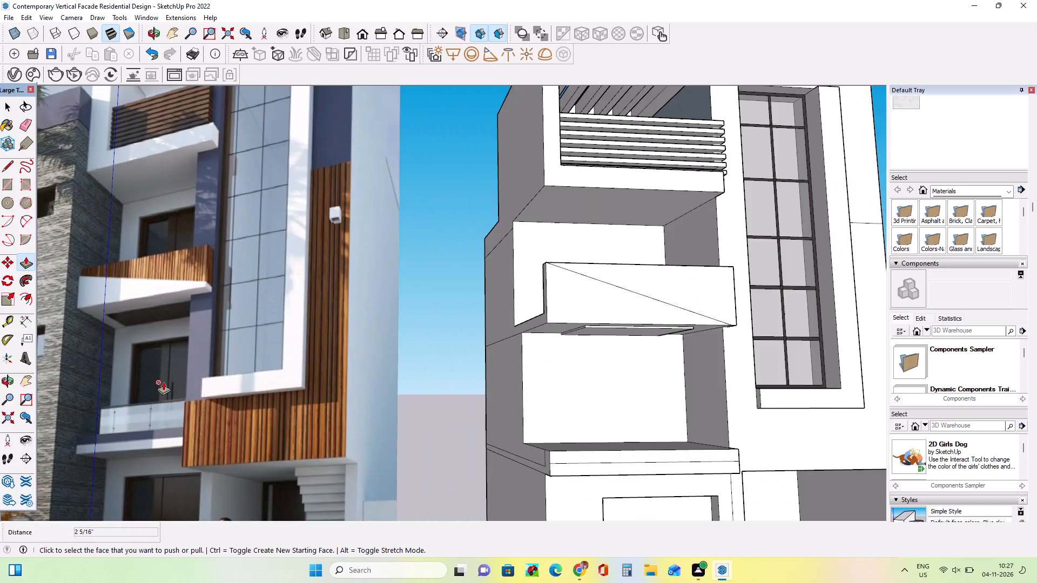
scroll(162, 382, up, 18)
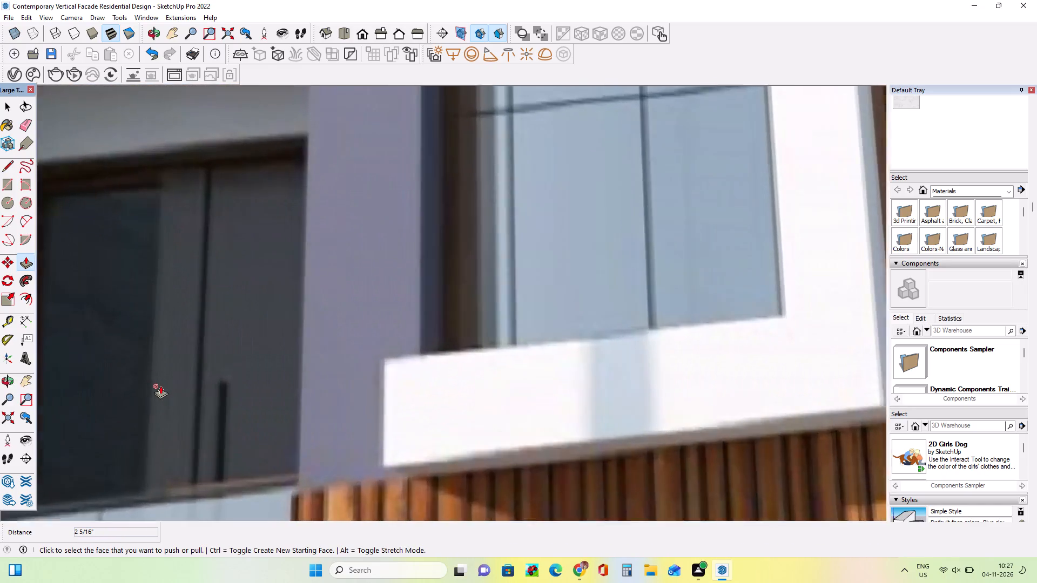
scroll(160, 385, up, 1)
scroll(160, 385, down, 12)
middle_drag(404, 453, 398, 454)
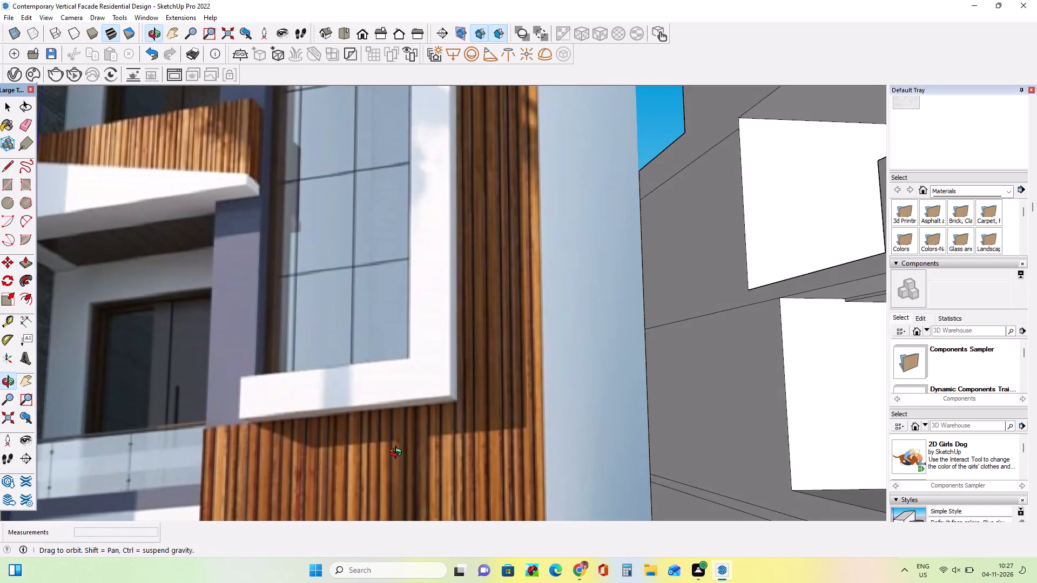
middle_drag(398, 454, 388, 413)
scroll(384, 410, down, 17)
middle_drag(547, 491, 524, 530)
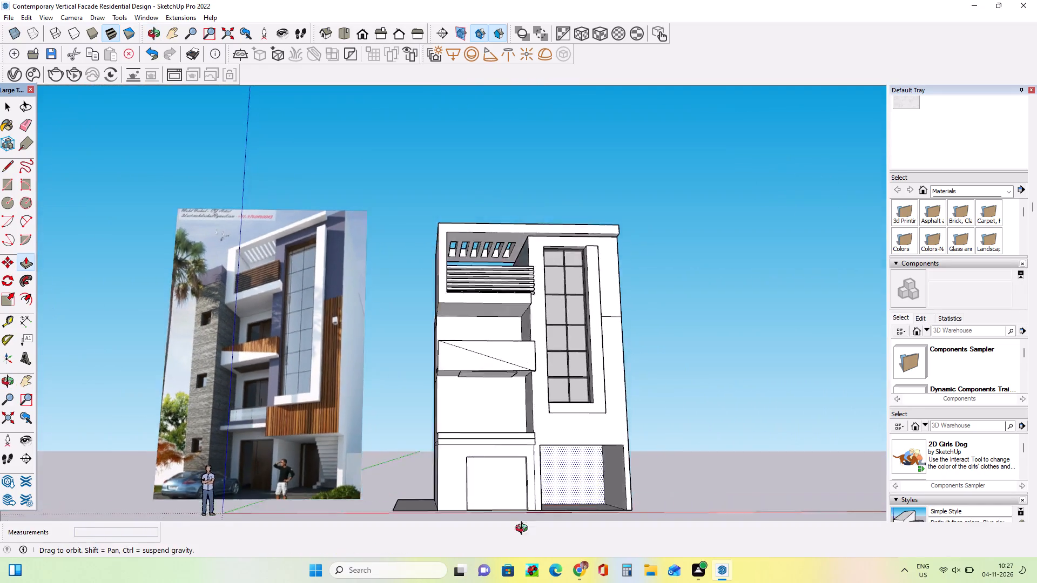
middle_drag(524, 530, 501, 532)
scroll(493, 352, up, 5)
middle_drag(483, 405, 495, 411)
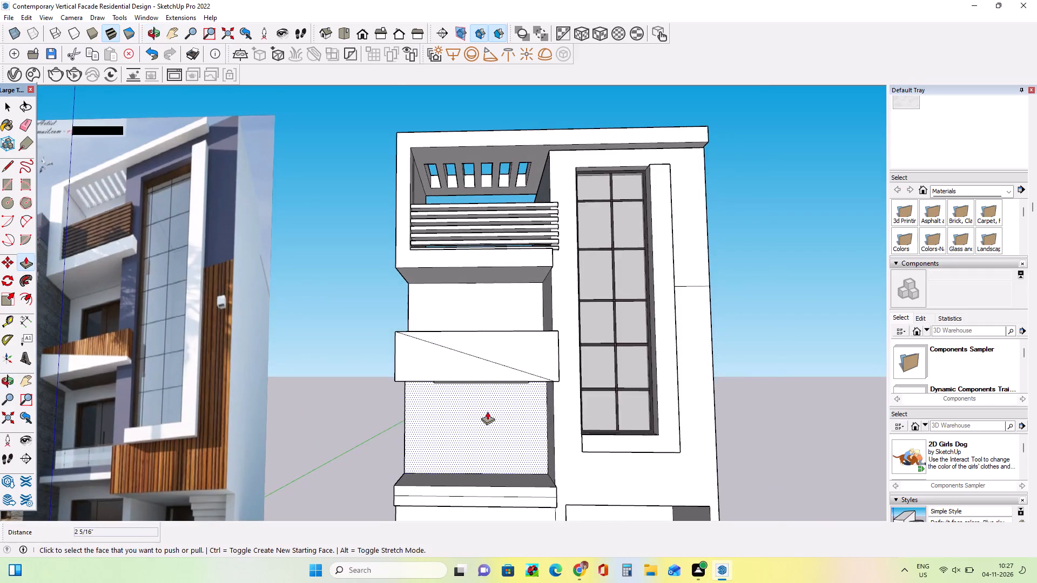
scroll(487, 411, up, 2)
middle_drag(443, 394, 450, 386)
middle_drag(451, 372, 456, 456)
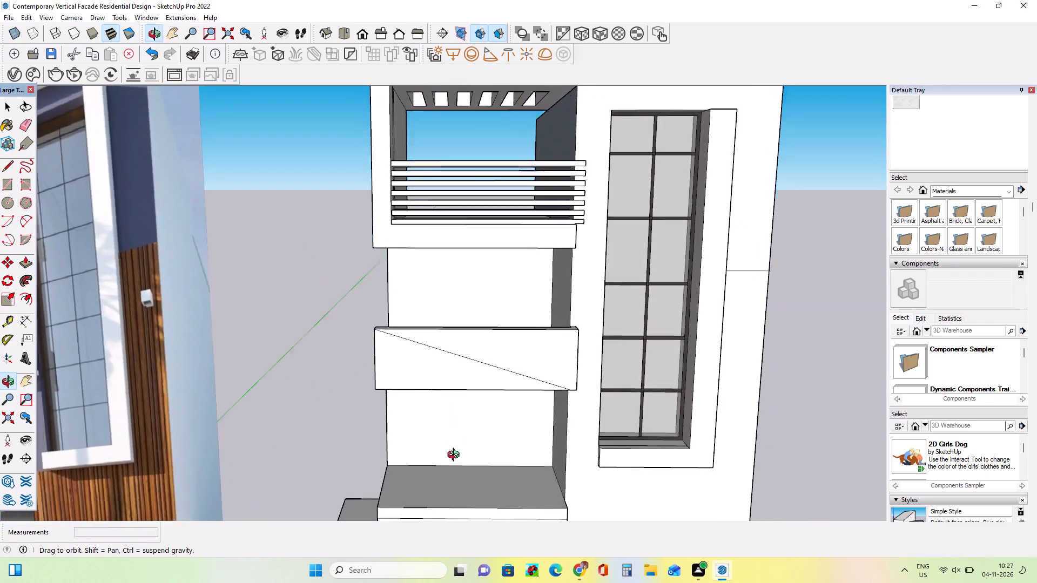
middle_drag(456, 456, 464, 416)
scroll(468, 414, down, 3)
middle_drag(477, 433, 478, 405)
scroll(478, 405, down, 2)
middle_drag(478, 433, 477, 432)
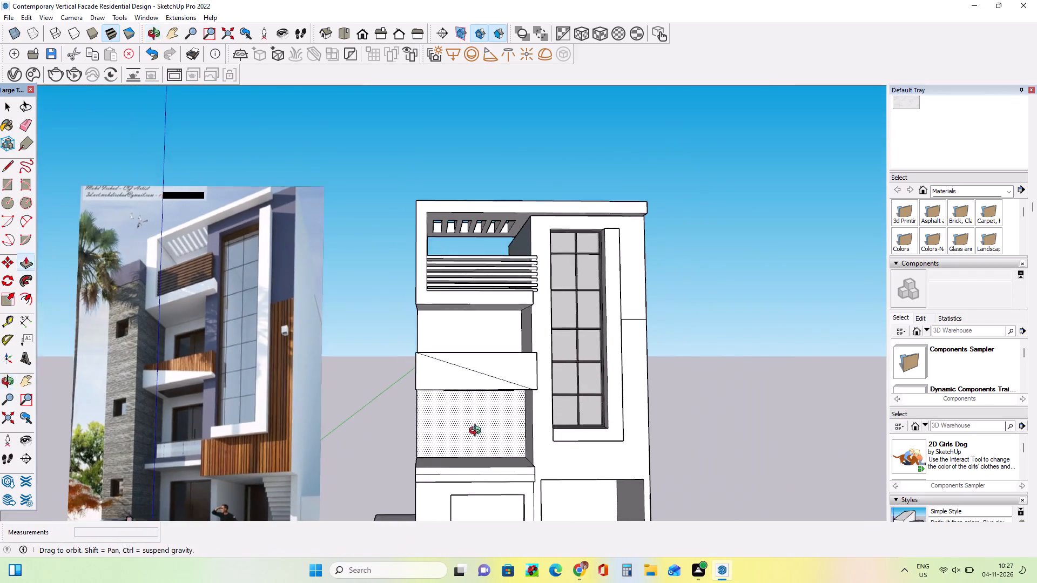
middle_drag(477, 432, 489, 408)
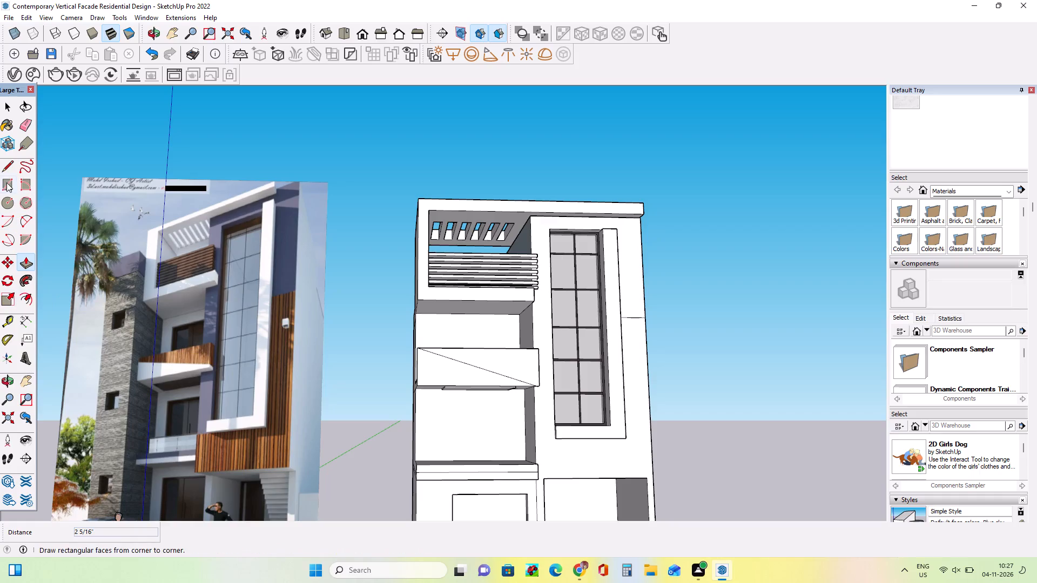
Draw a rectangle about 6' 9" square on the rear wall below the middle balcony, starting on the lower balcony's floor edge.
click(6, 182)
middle_drag(453, 464, 453, 490)
scroll(457, 461, up, 3)
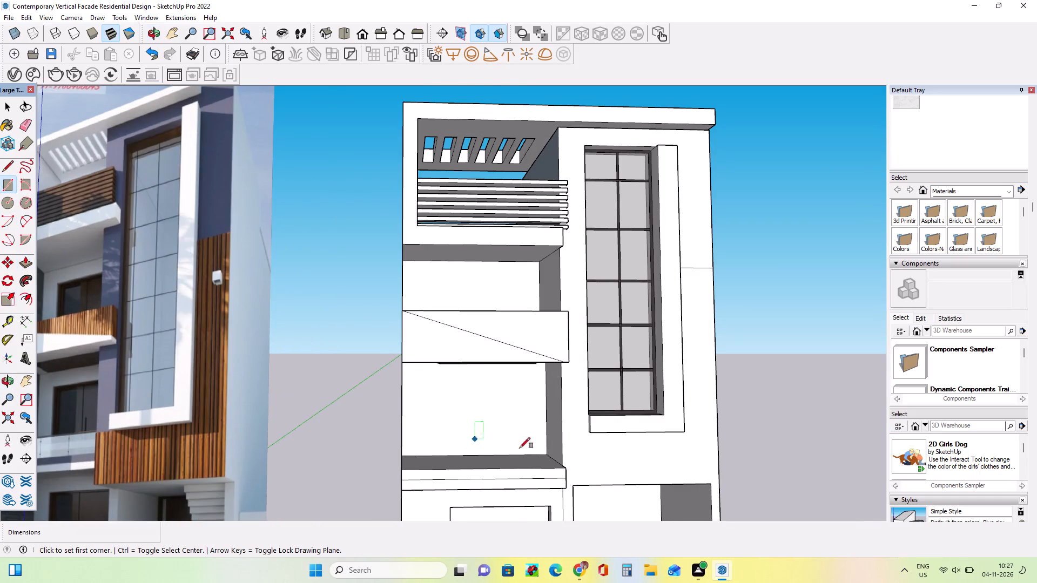
click(443, 456)
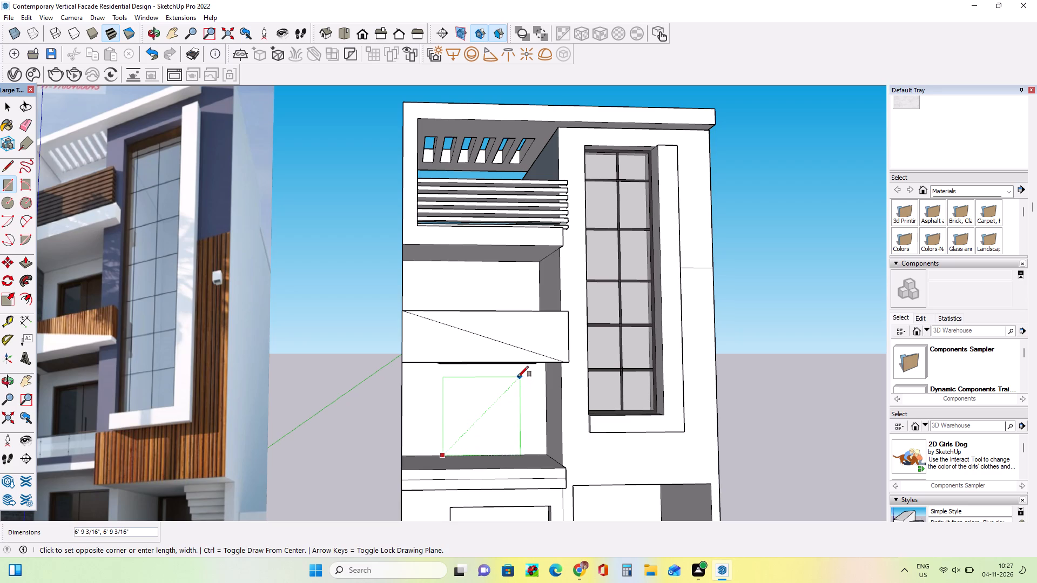
click(518, 377)
Push/pull the rectangle on the lower balcony's rear wall inward by 8" as a door recess.
middle_drag(529, 431, 531, 449)
scroll(530, 449, down, 7)
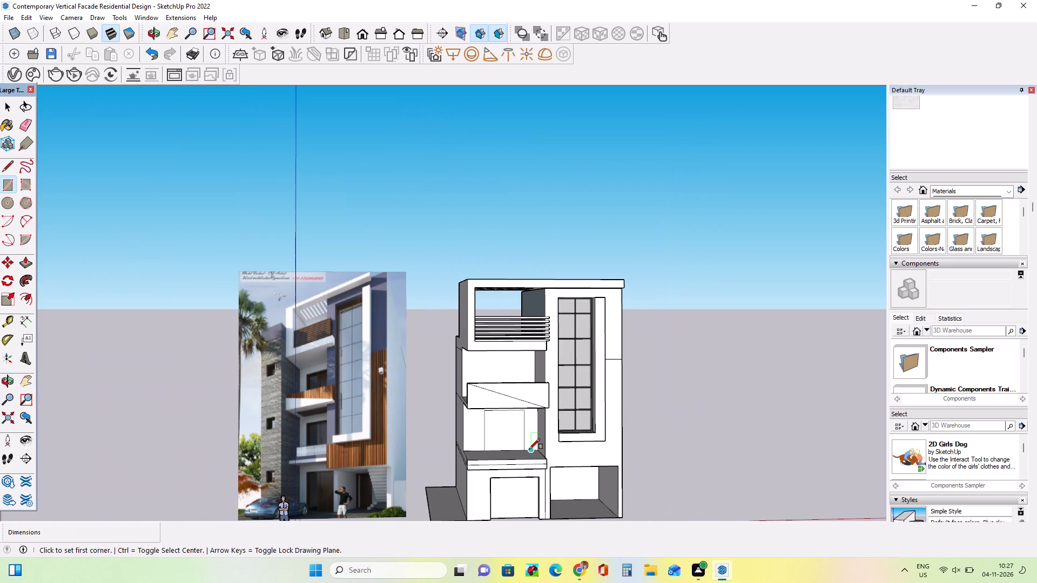
middle_drag(529, 449, 518, 428)
scroll(501, 427, up, 8)
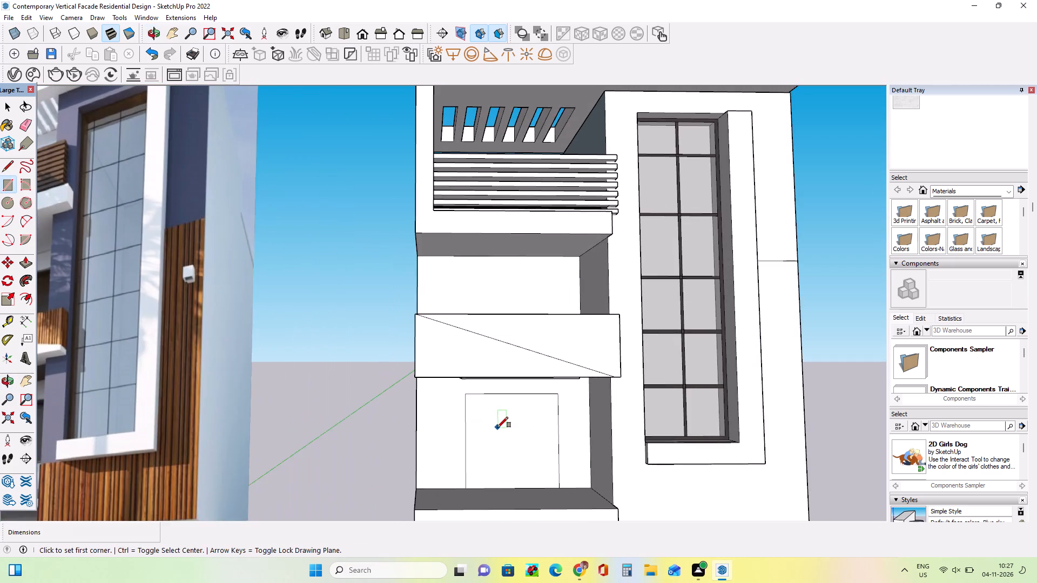
middle_drag(497, 451, 500, 461)
click(22, 261)
click(500, 425)
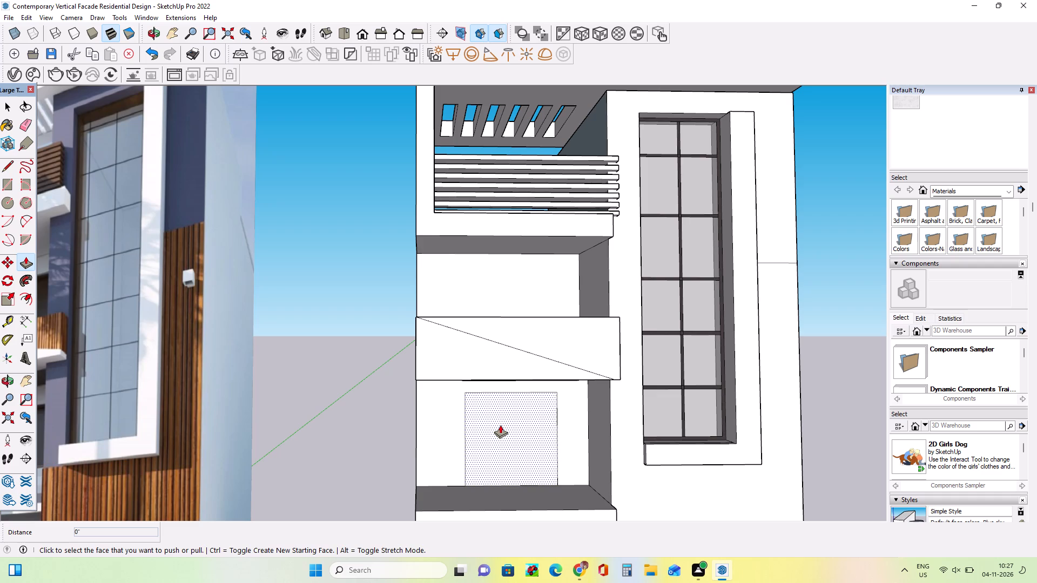
middle_drag(575, 491, 456, 476)
scroll(510, 438, down, 3)
middle_drag(518, 451, 578, 470)
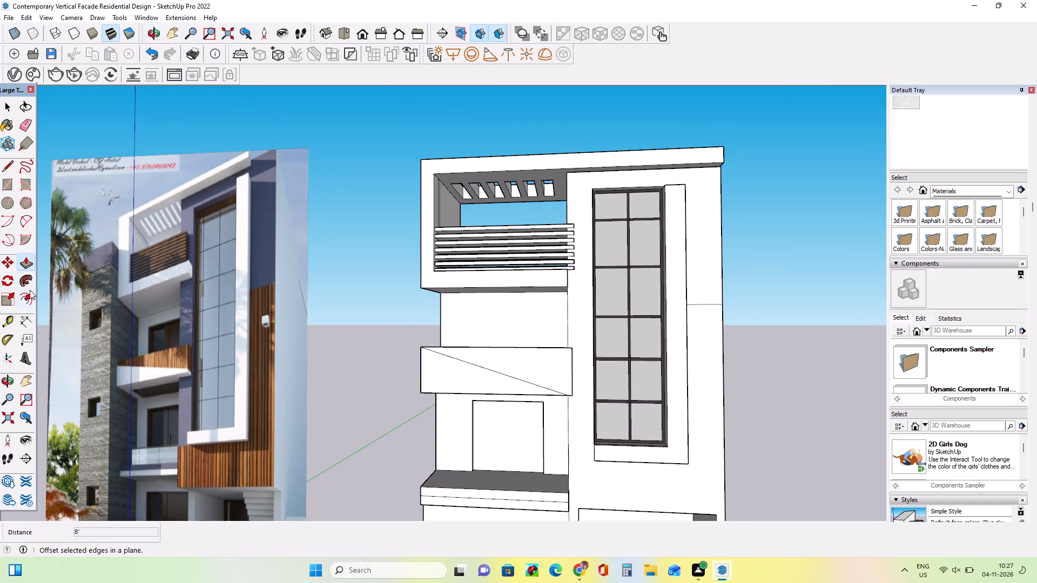
Offset the outline of the recessed door face slightly inward to form a thin frame border.
click(29, 302)
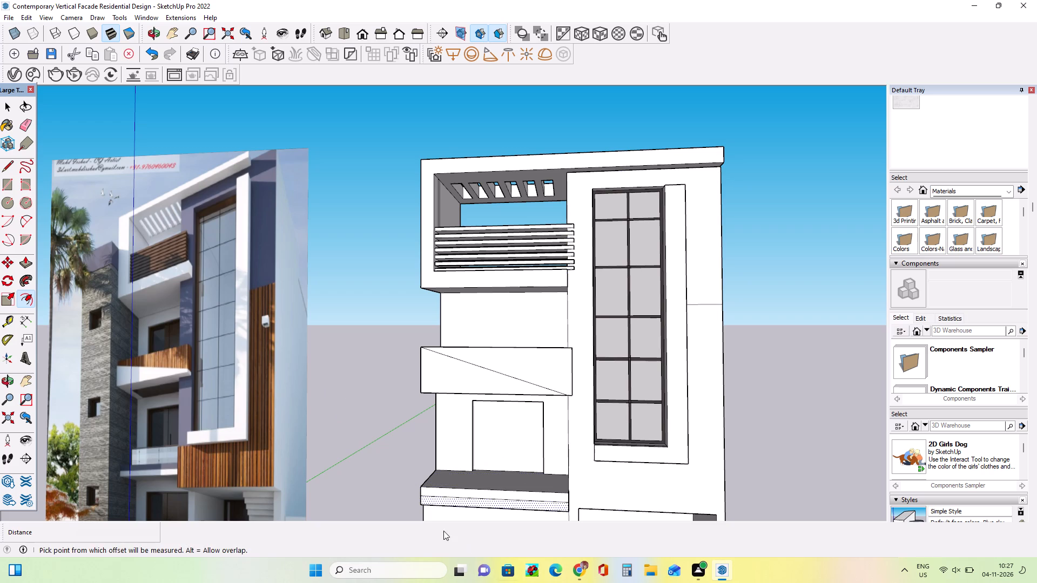
drag(522, 439, 539, 445)
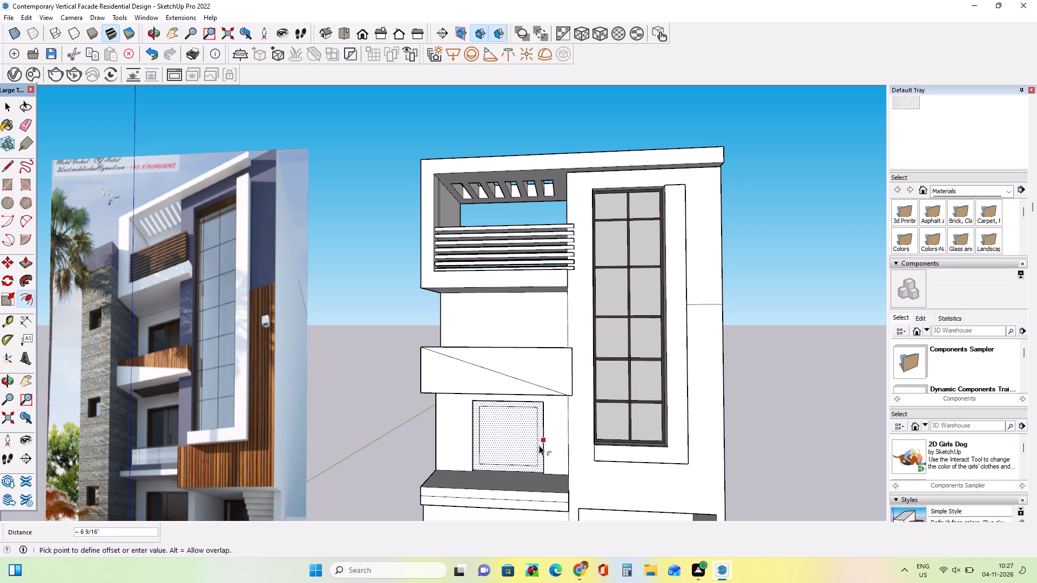
drag(539, 445, 542, 446)
Paint the thin frame border of the lower balcony's door recess with Asphalt New from the Asphalt and Concrete materials.
middle_drag(469, 478, 527, 472)
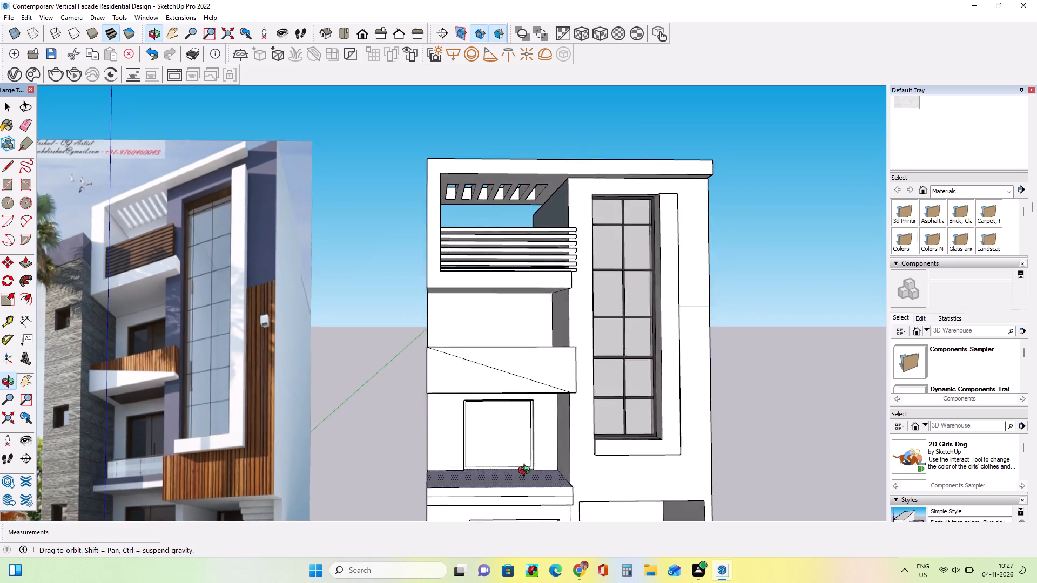
middle_drag(527, 472, 528, 456)
scroll(510, 391, up, 7)
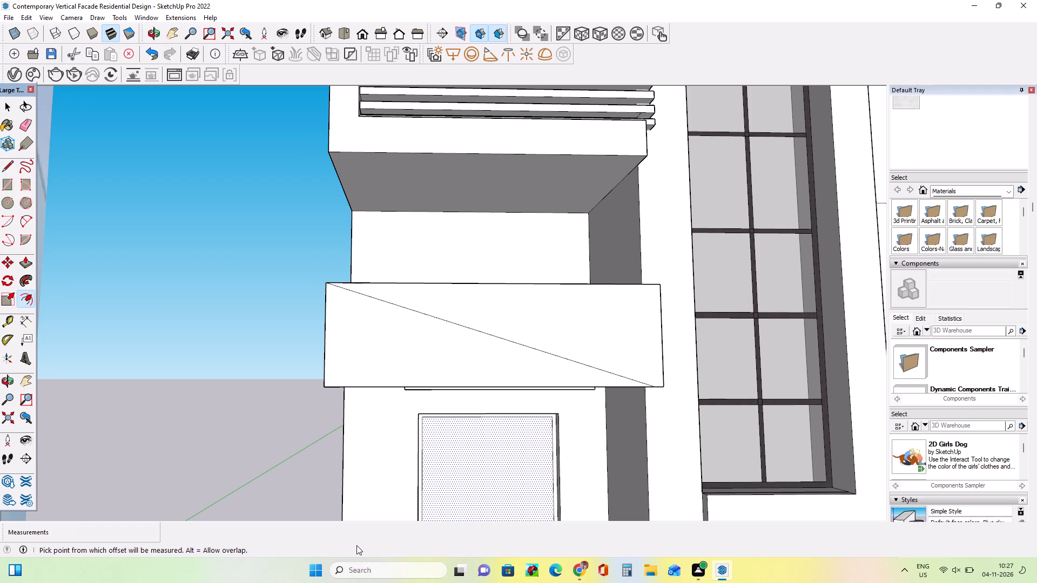
scroll(241, 211, down, 3)
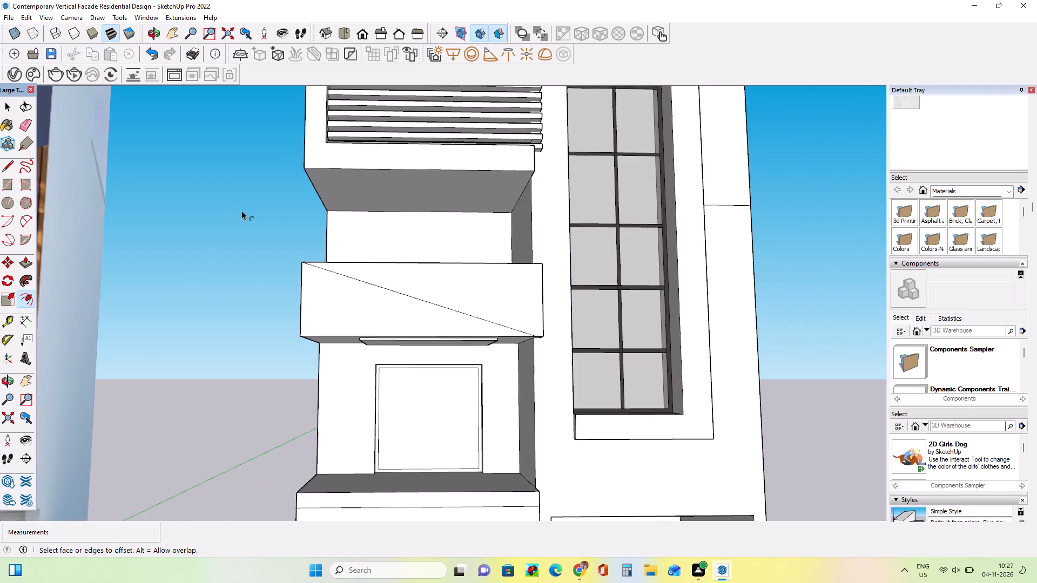
scroll(241, 211, down, 4)
middle_drag(505, 294, 502, 308)
scroll(387, 329, up, 3)
middle_drag(387, 328, 392, 333)
middle_drag(444, 313, 446, 323)
scroll(310, 321, up, 1)
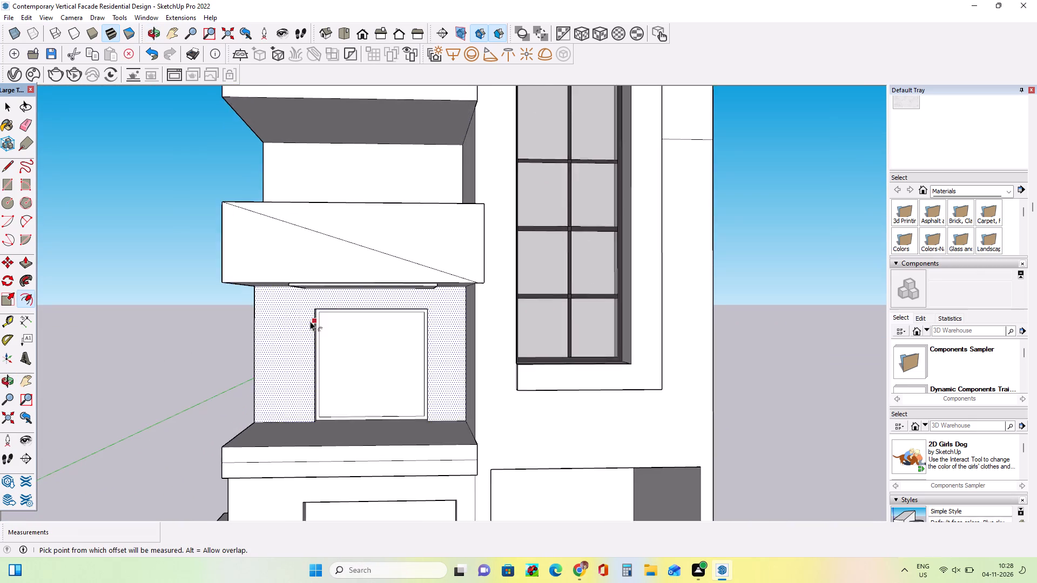
scroll(310, 321, up, 2)
scroll(942, 223, up, 4)
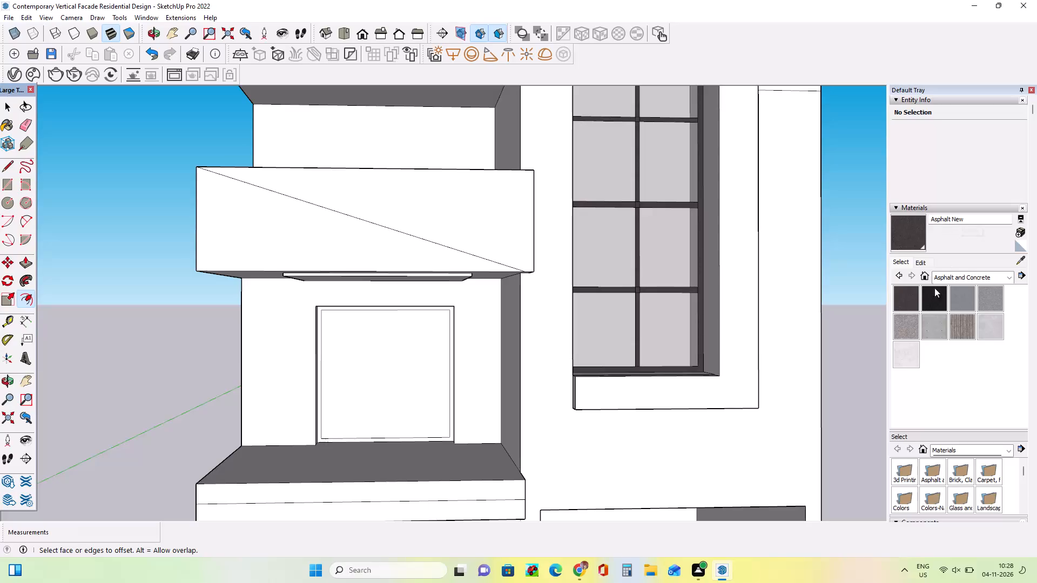
click(906, 296)
middle_drag(464, 445, 466, 439)
scroll(513, 413, down, 3)
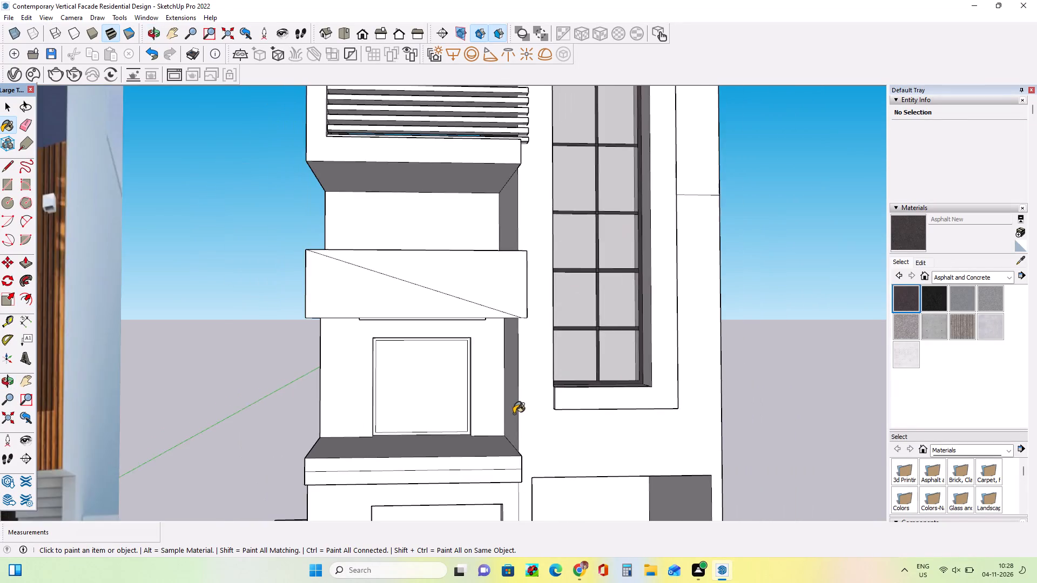
scroll(514, 413, down, 5)
middle_drag(502, 413, 506, 421)
scroll(506, 421, down, 1)
scroll(159, 425, up, 4)
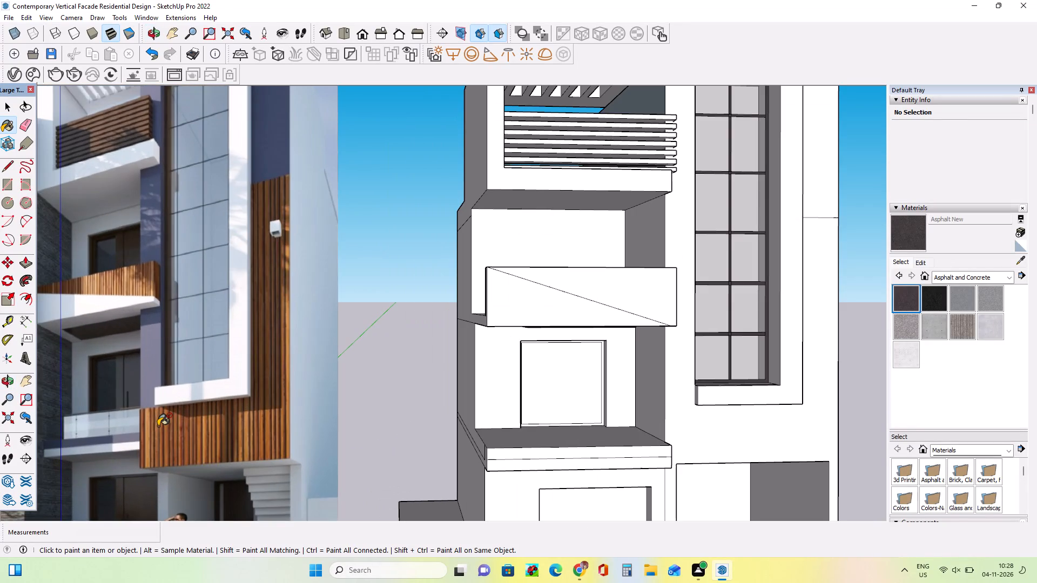
scroll(507, 428, up, 4)
middle_drag(657, 425, 526, 427)
scroll(510, 425, up, 5)
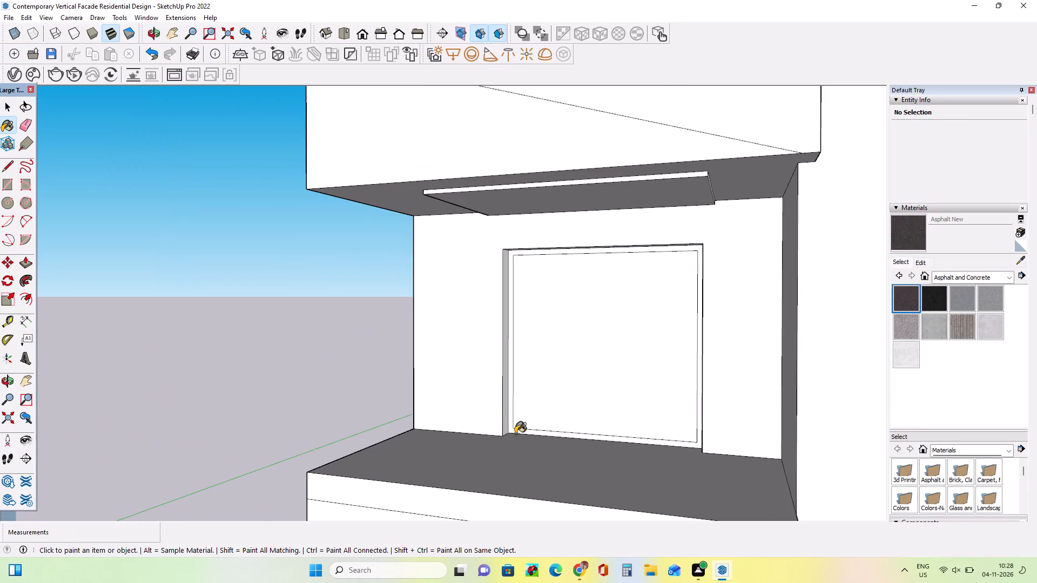
scroll(515, 433, up, 2)
click(511, 431)
Draw a narrow vertical rectangle about 1 7/8" by 6' 4 5/8" down the middle of the lower balcony's door face.
middle_drag(400, 434, 459, 451)
scroll(351, 419, down, 6)
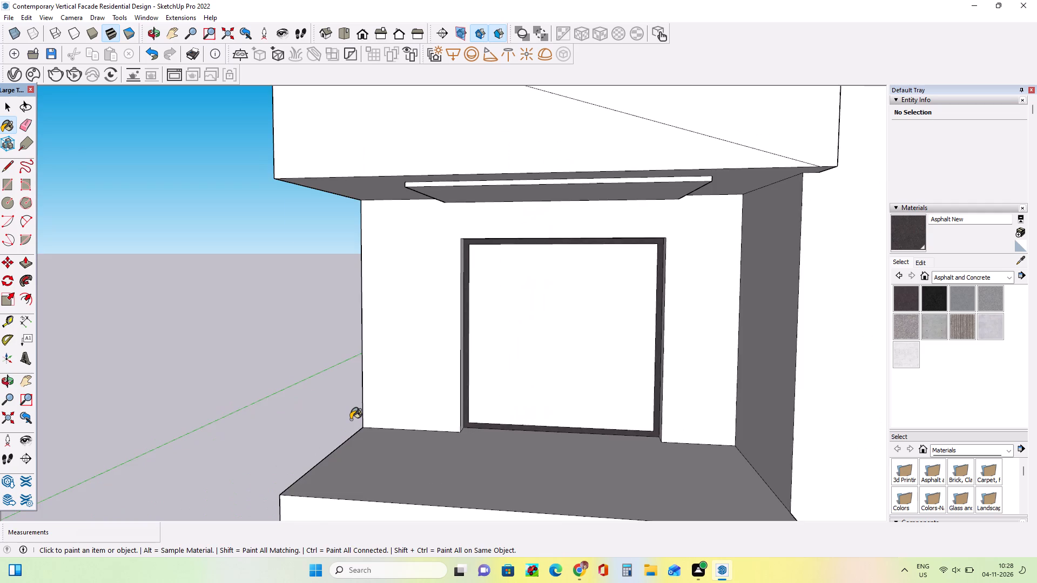
scroll(351, 419, down, 2)
middle_drag(603, 400, 634, 403)
click(11, 185)
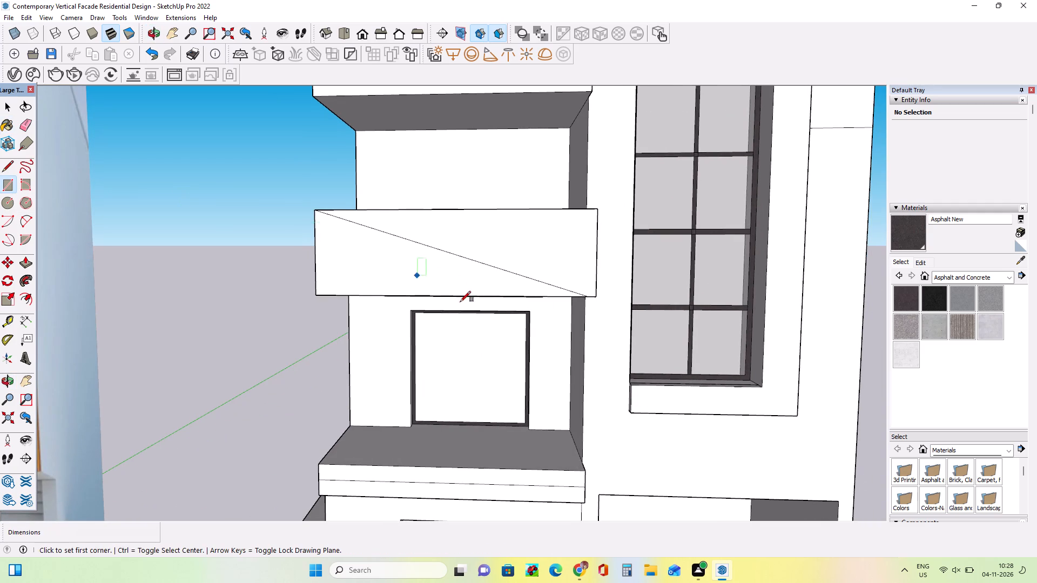
scroll(469, 349, up, 2)
middle_drag(469, 349, 498, 295)
scroll(448, 327, up, 6)
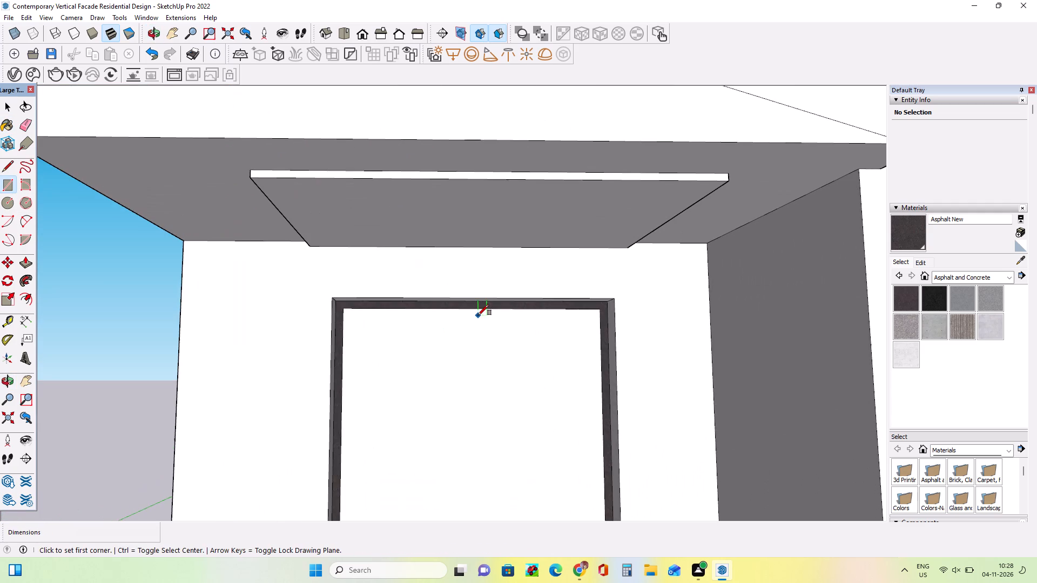
click(477, 311)
scroll(483, 351, up, 1)
scroll(483, 351, down, 4)
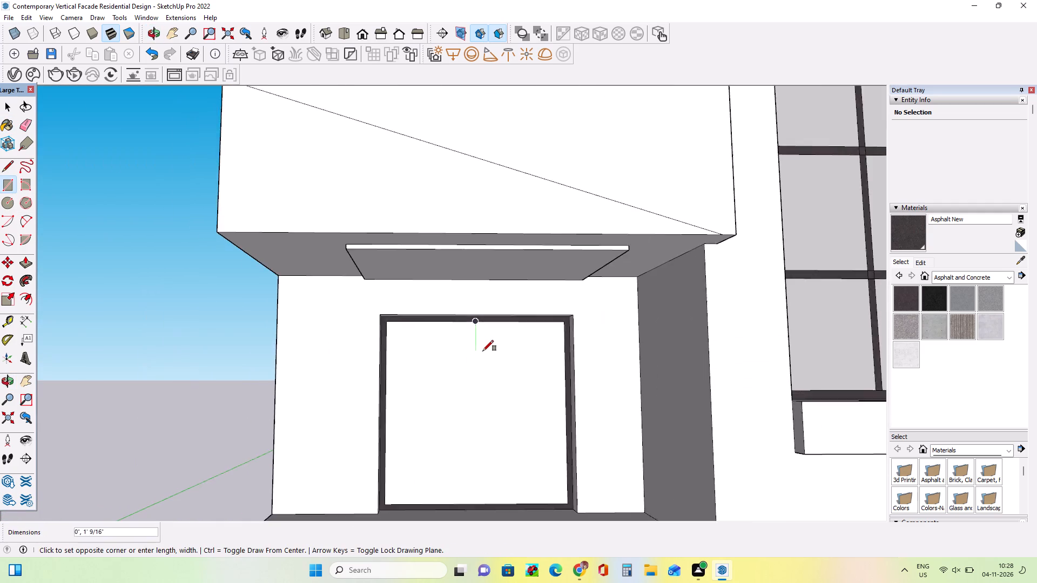
scroll(483, 351, down, 6)
middle_drag(488, 403, 474, 457)
scroll(495, 438, up, 10)
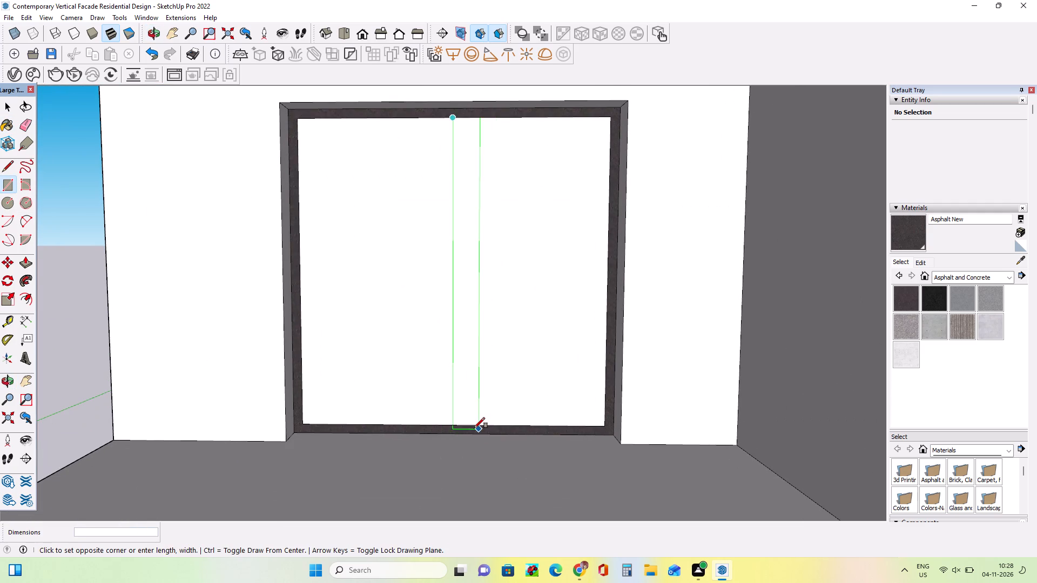
scroll(460, 423, up, 4)
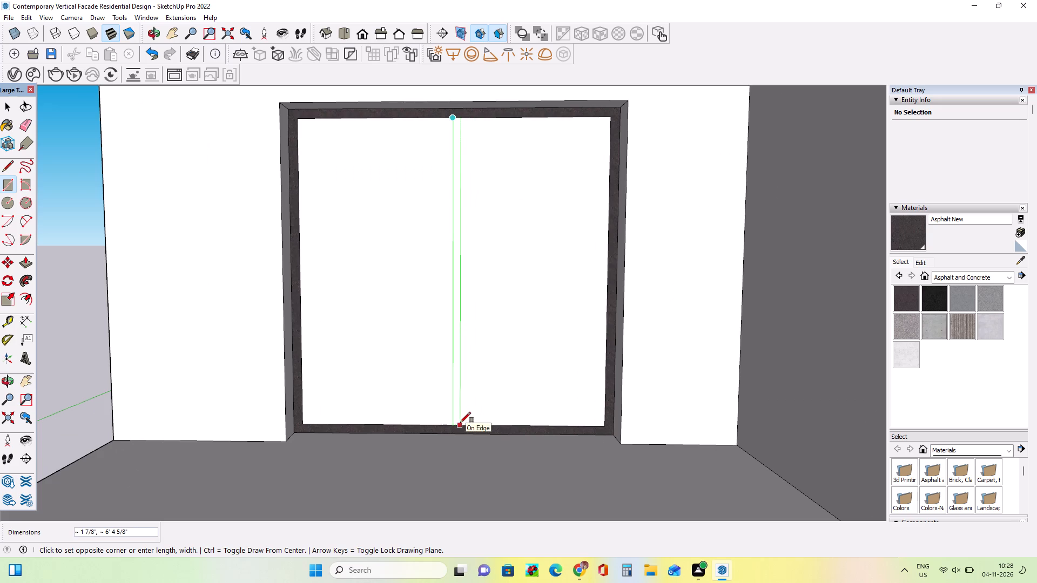
click(460, 423)
Paint the narrow centre strip of the lower balcony's door with Asphalt New.
scroll(465, 414, down, 15)
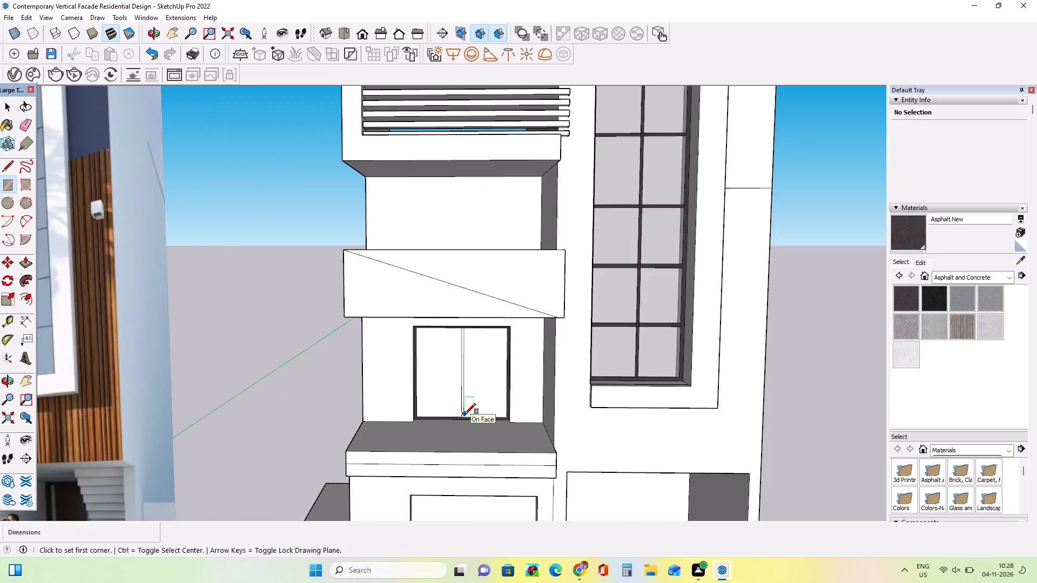
scroll(466, 409, down, 11)
scroll(476, 471, up, 5)
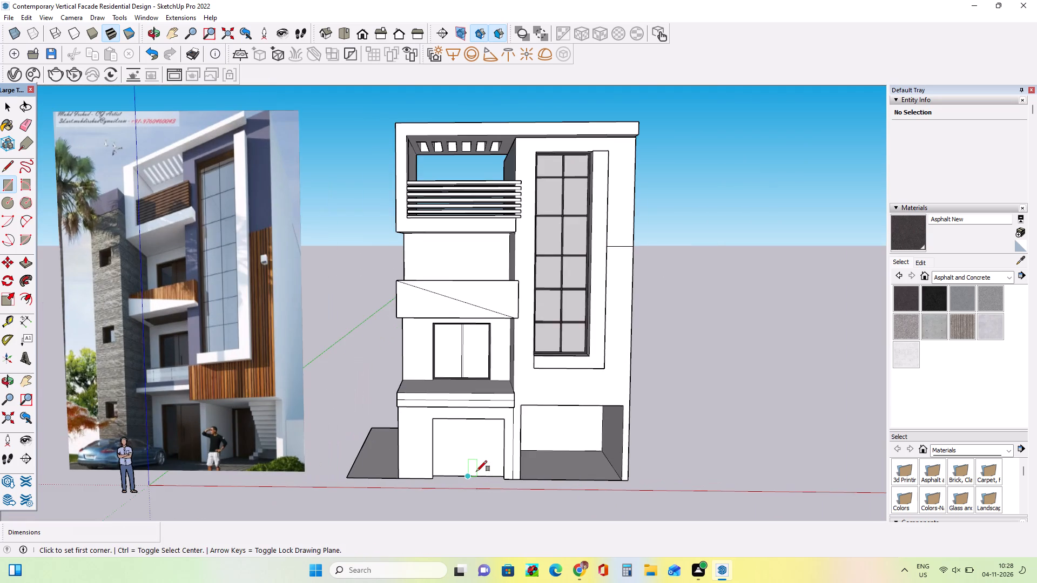
scroll(476, 471, up, 2)
scroll(476, 471, down, 1)
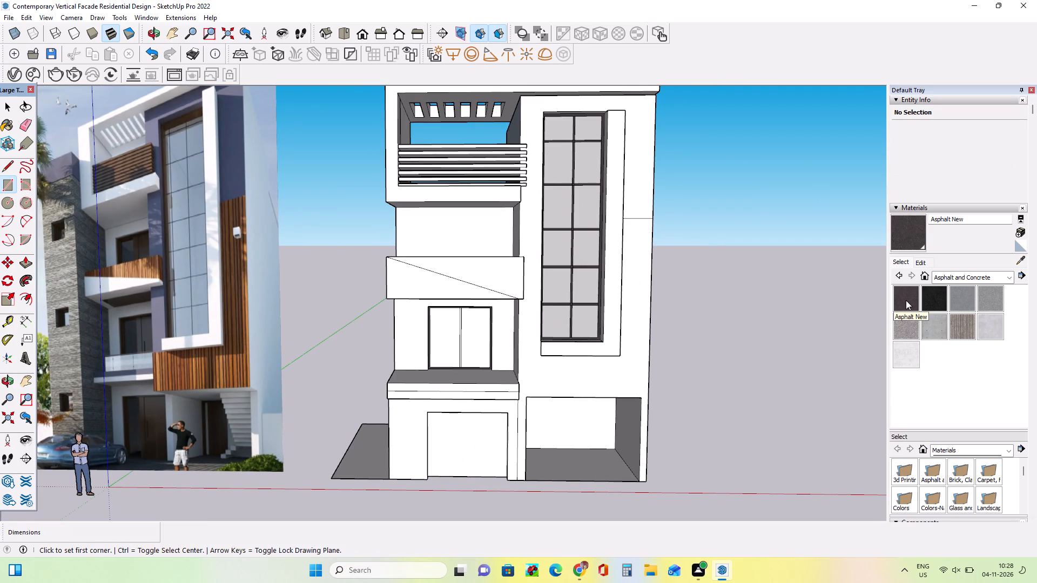
click(906, 300)
scroll(455, 341, up, 10)
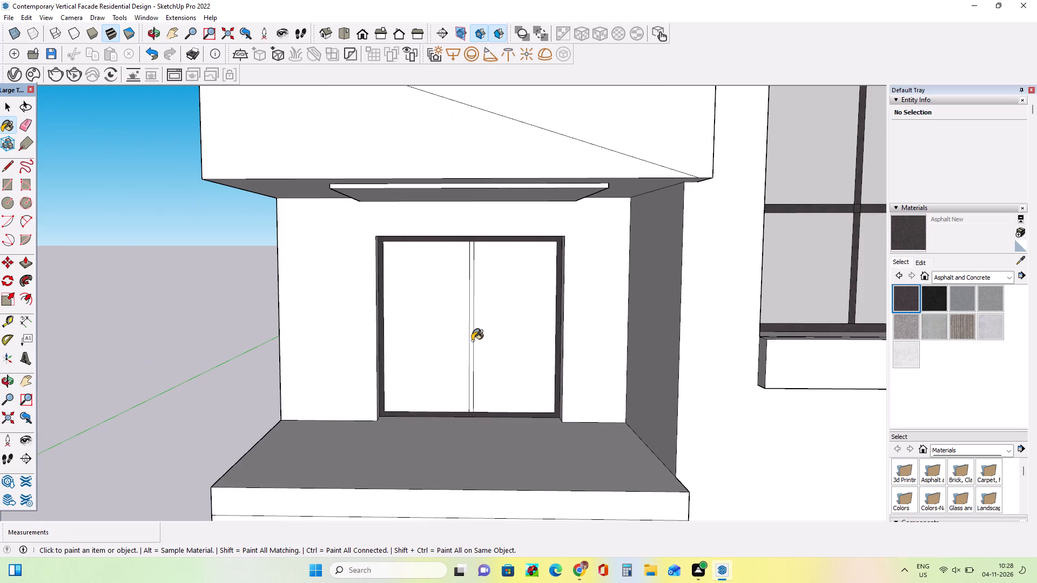
click(472, 341)
Paint both door panes on the lower balcony with Translucent Glass Gray from the Glass and Mirrors materials.
scroll(491, 332, down, 15)
scroll(469, 341, up, 4)
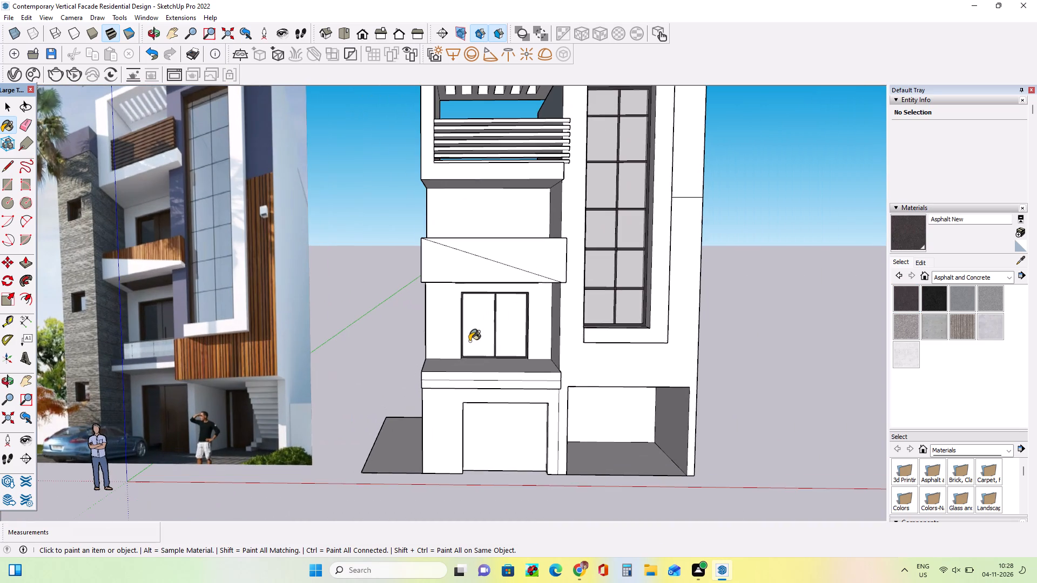
click(951, 278)
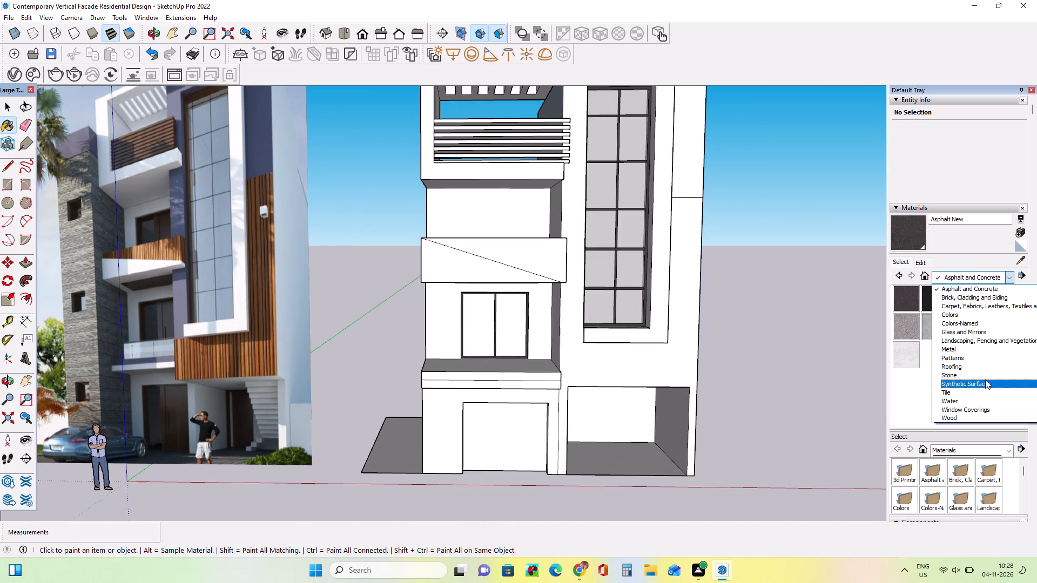
click(980, 334)
click(982, 321)
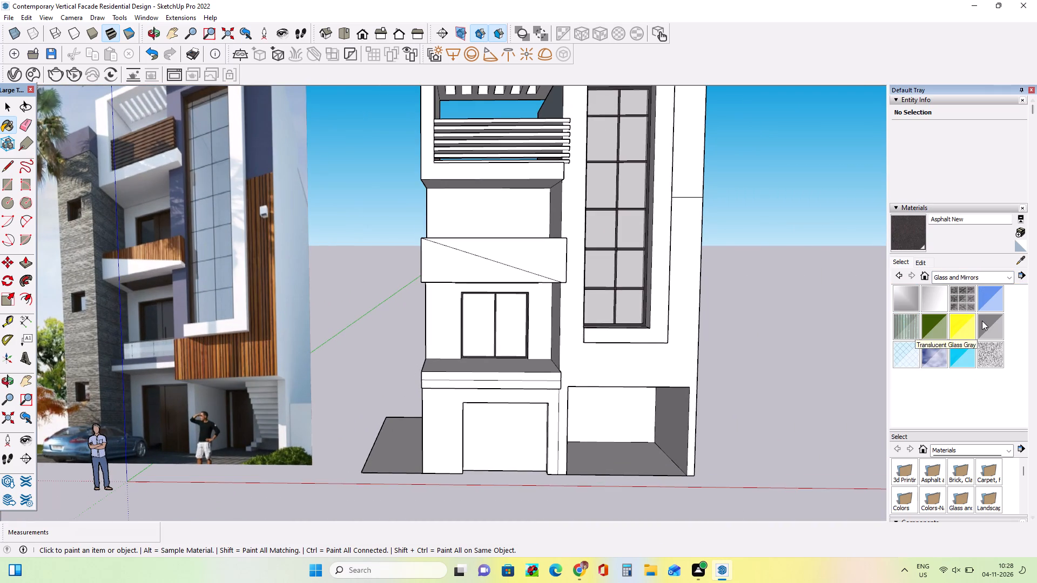
scroll(483, 349, up, 4)
click(487, 324)
click(516, 321)
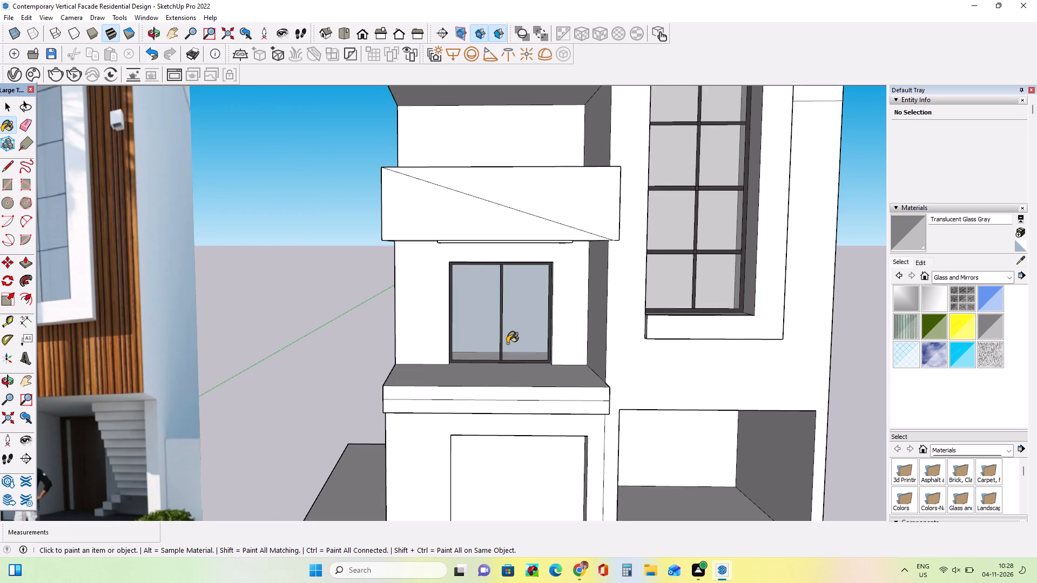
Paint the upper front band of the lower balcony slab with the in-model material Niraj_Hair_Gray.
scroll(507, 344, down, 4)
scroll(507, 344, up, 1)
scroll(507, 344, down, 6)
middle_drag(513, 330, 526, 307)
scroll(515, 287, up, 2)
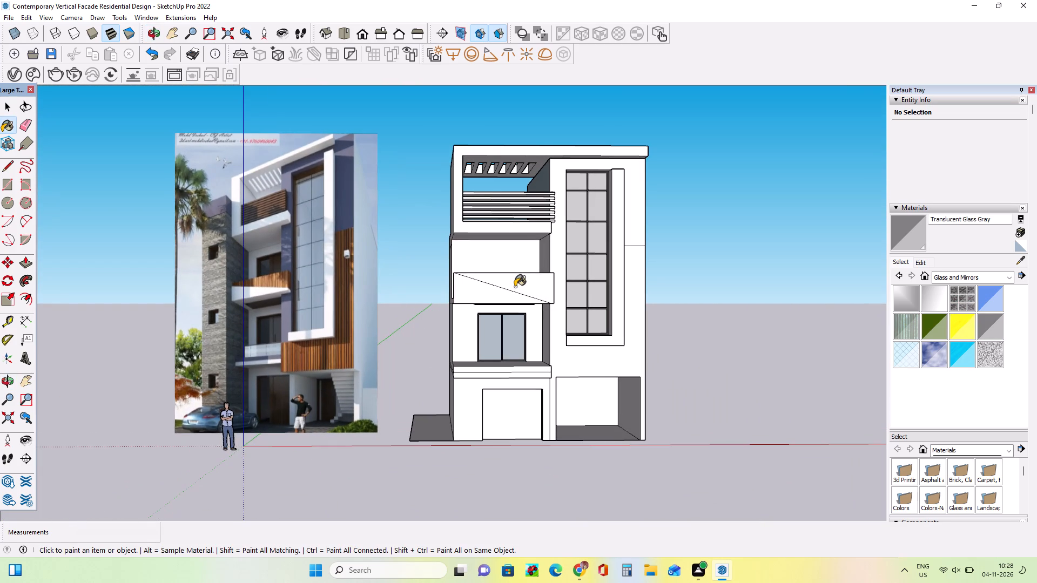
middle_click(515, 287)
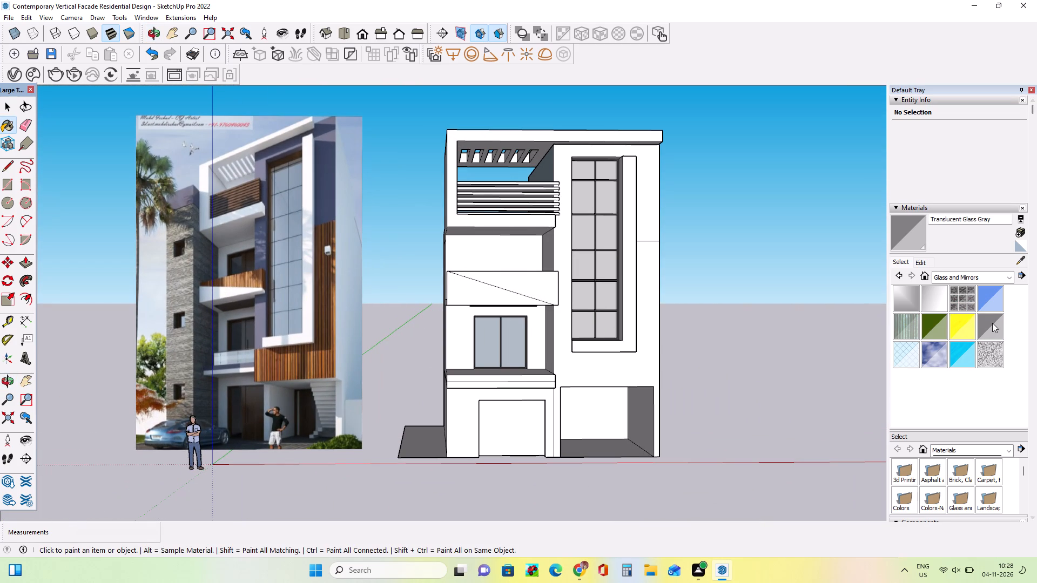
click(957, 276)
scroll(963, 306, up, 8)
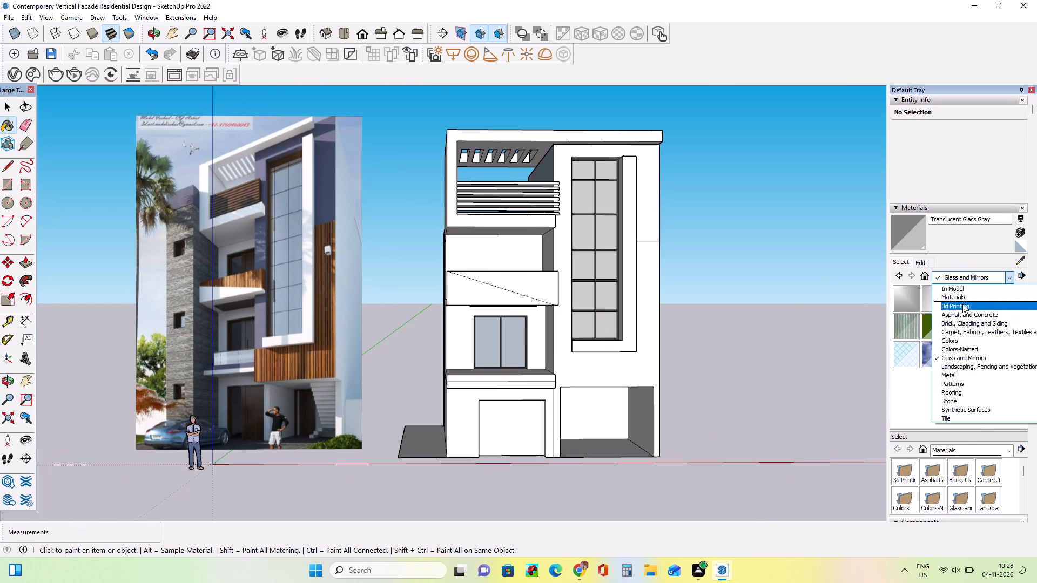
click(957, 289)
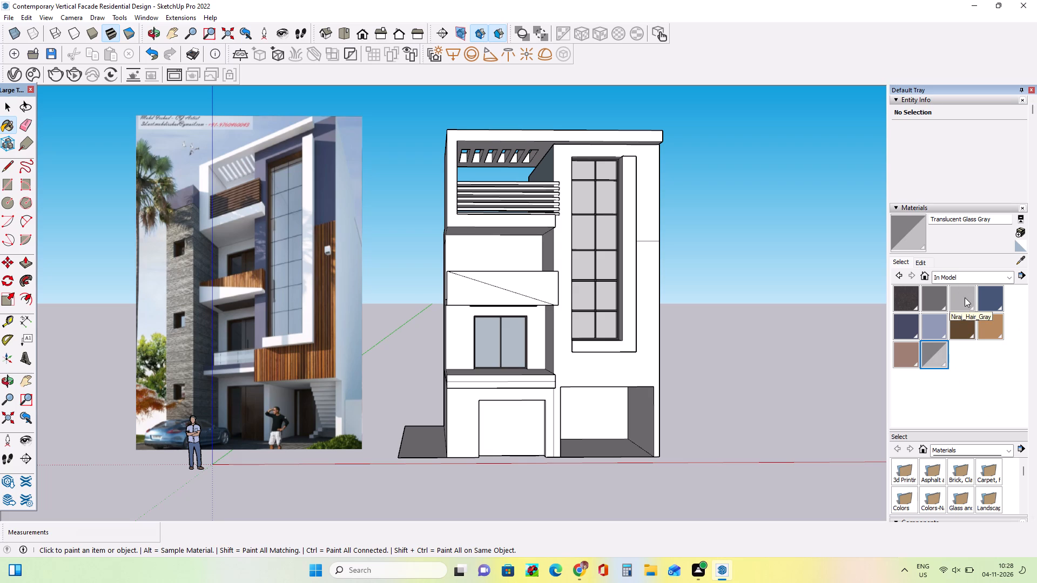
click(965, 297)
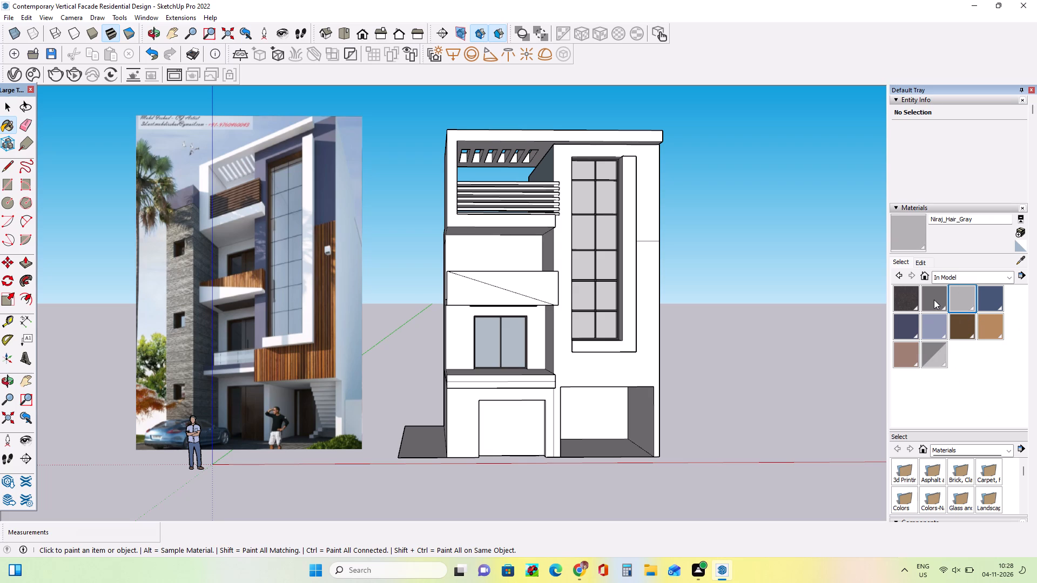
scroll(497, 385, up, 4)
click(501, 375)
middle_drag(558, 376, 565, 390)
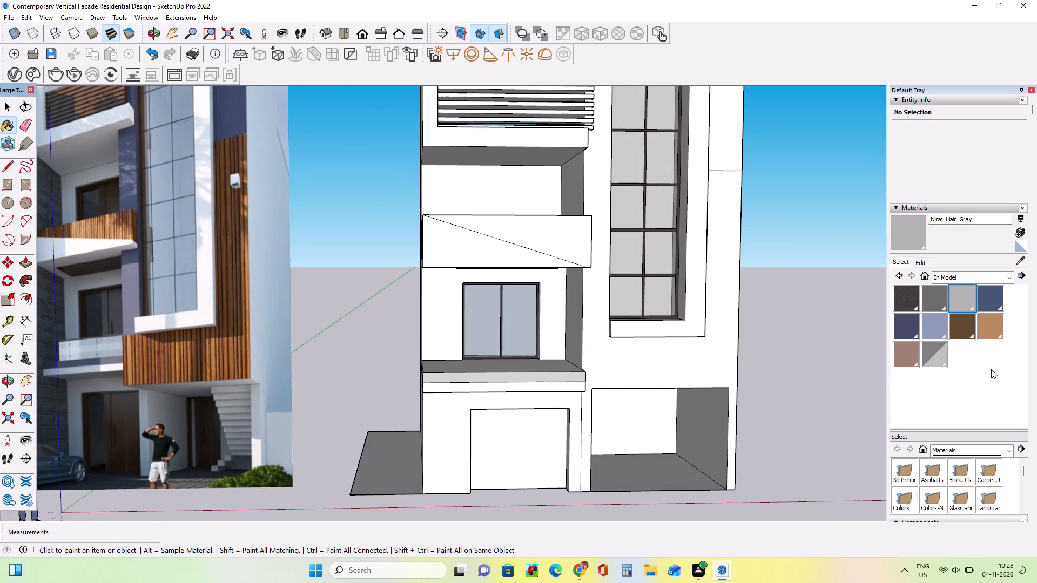
Paint the upper front band of the lower balcony slab with Niraj_Hair_Dark.
click(928, 300)
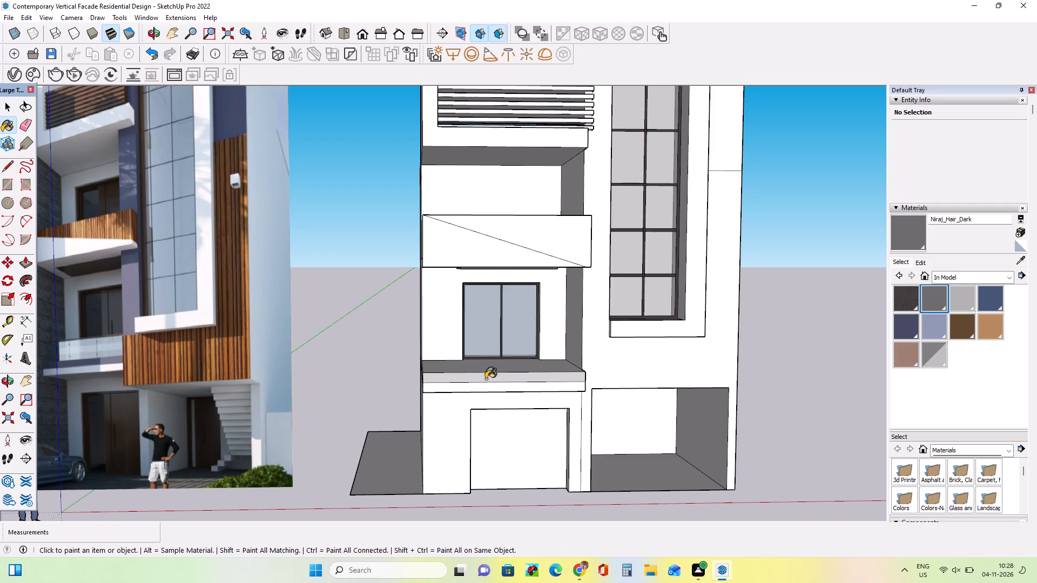
click(488, 376)
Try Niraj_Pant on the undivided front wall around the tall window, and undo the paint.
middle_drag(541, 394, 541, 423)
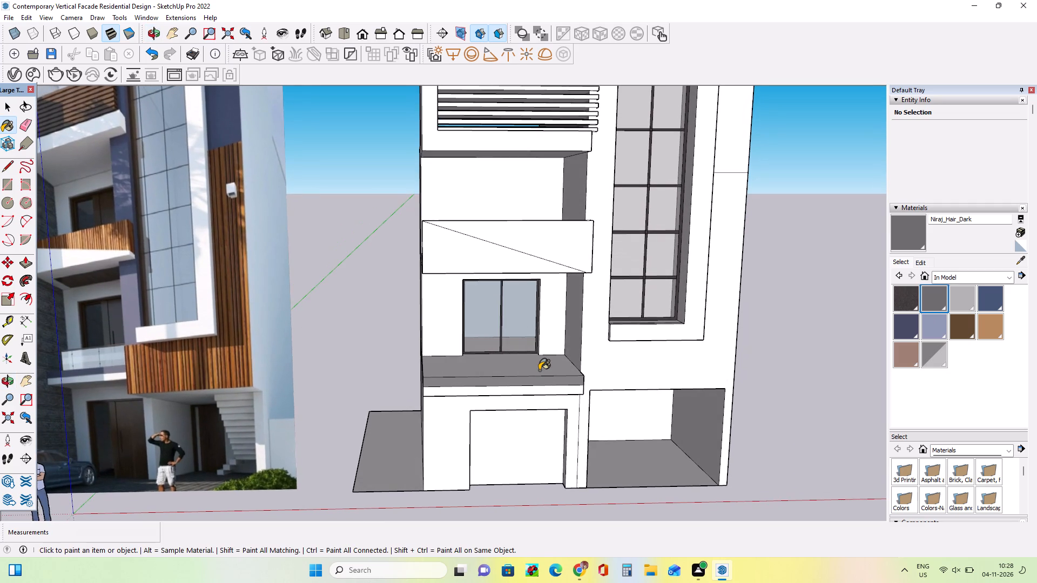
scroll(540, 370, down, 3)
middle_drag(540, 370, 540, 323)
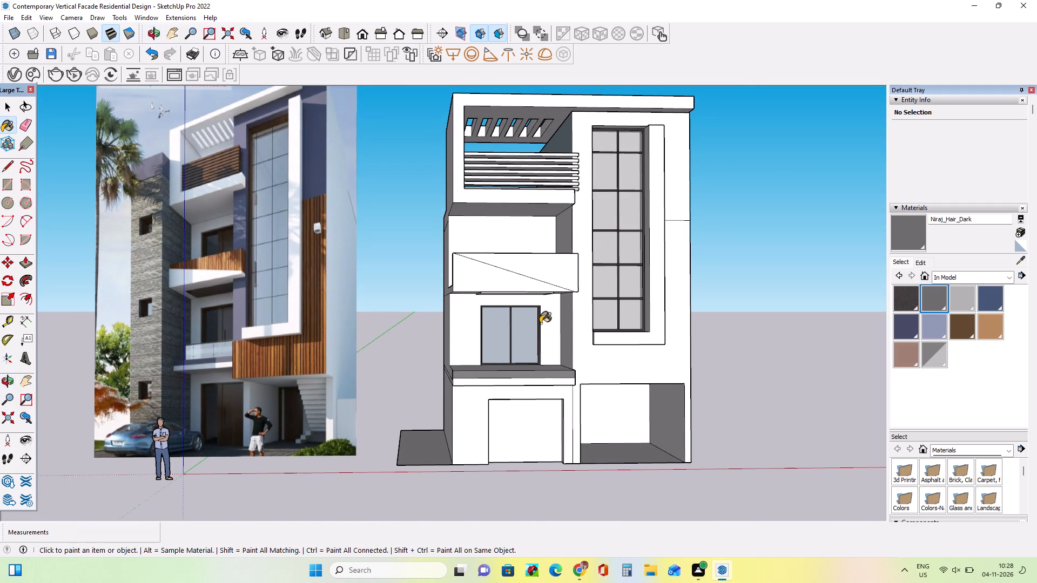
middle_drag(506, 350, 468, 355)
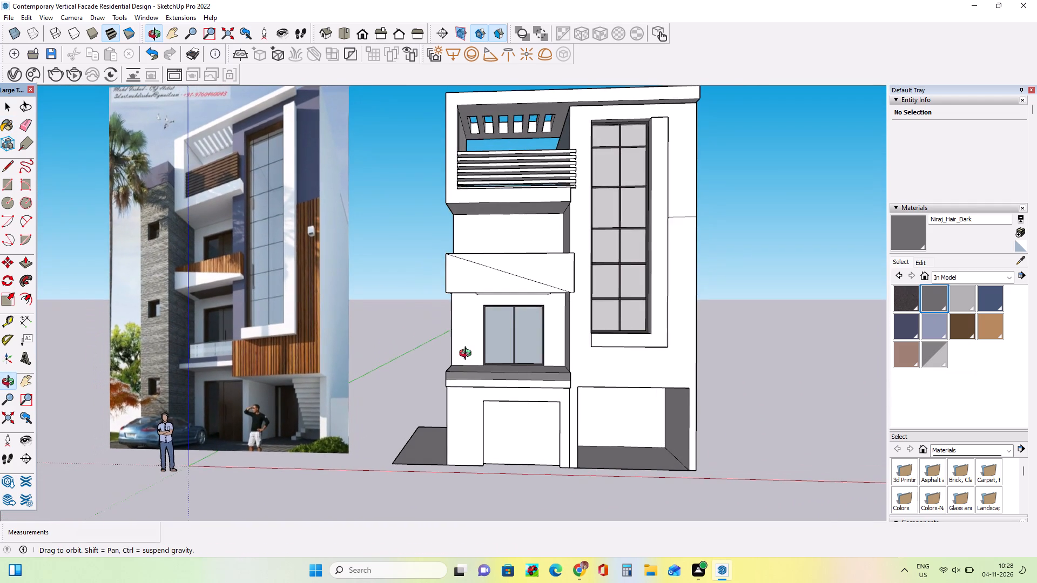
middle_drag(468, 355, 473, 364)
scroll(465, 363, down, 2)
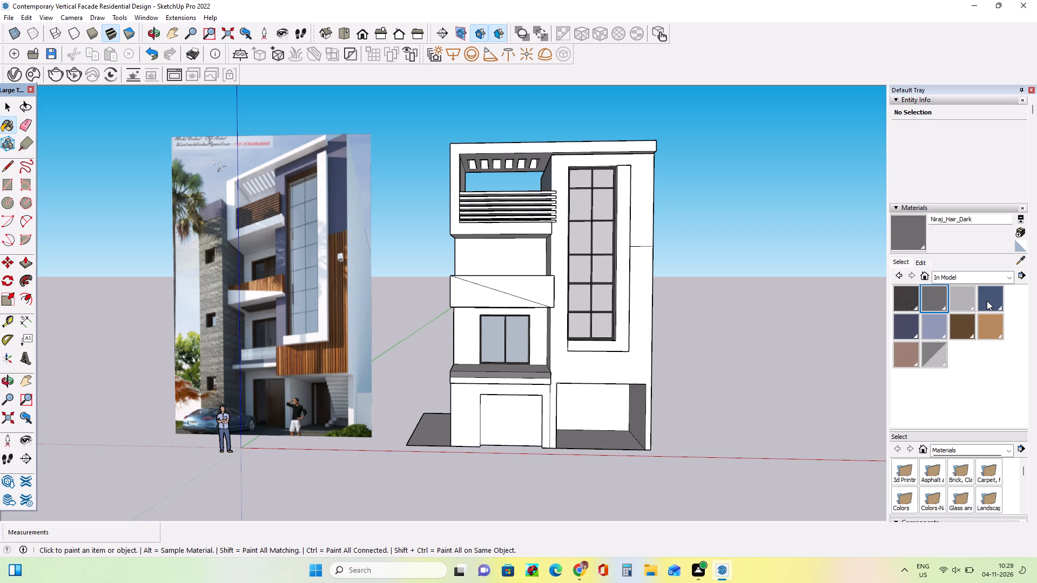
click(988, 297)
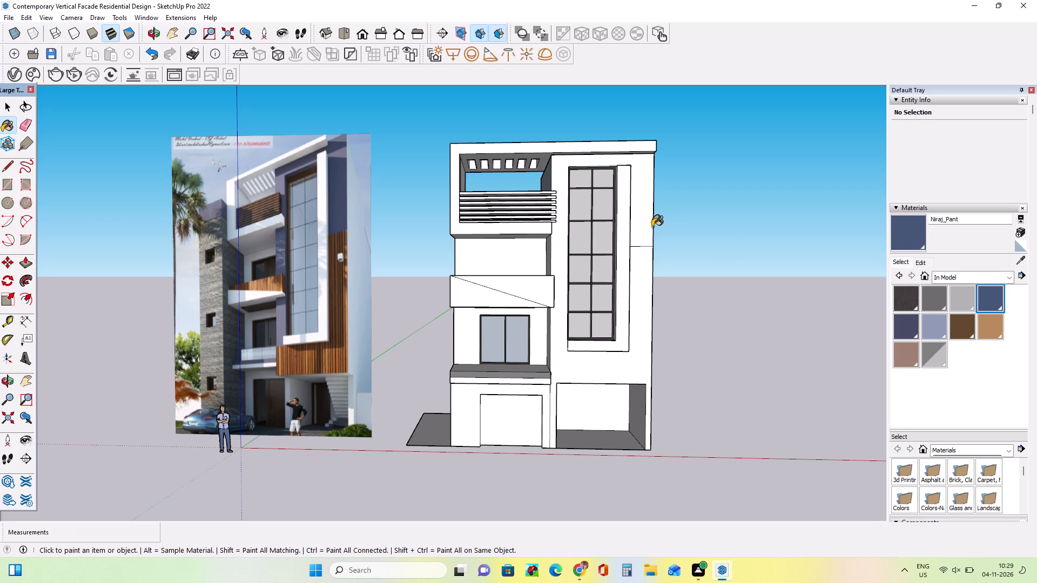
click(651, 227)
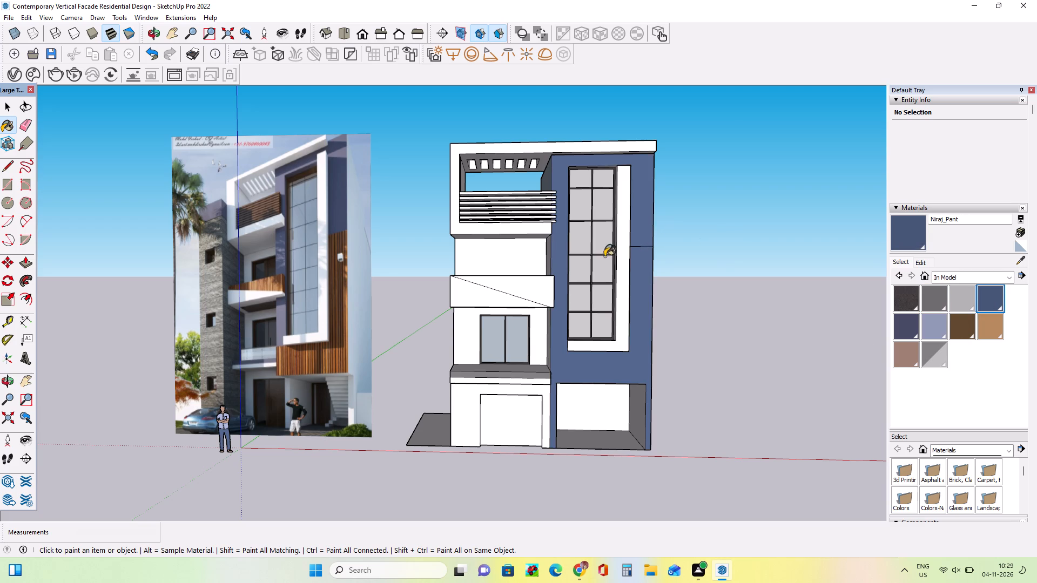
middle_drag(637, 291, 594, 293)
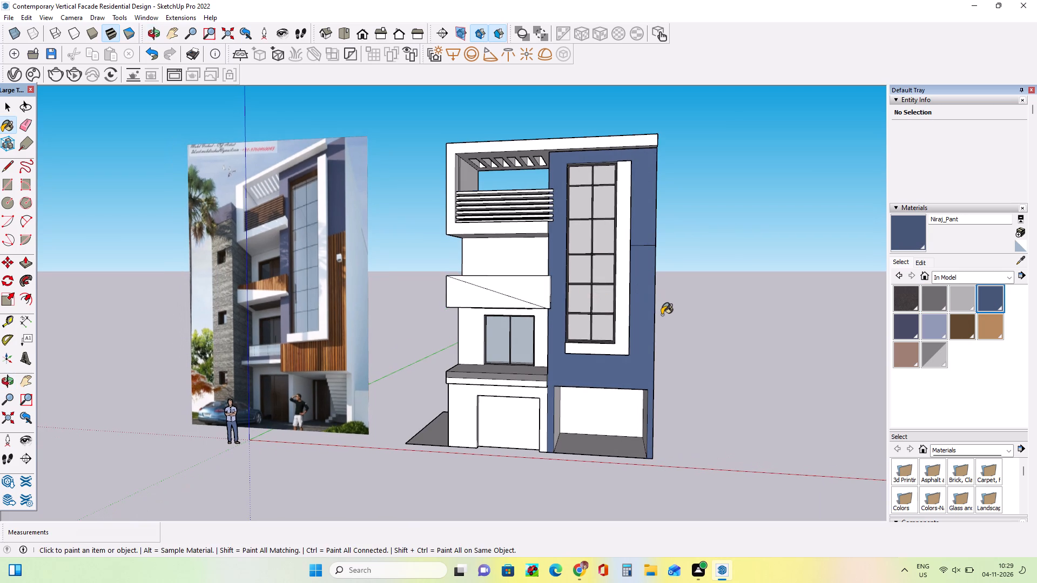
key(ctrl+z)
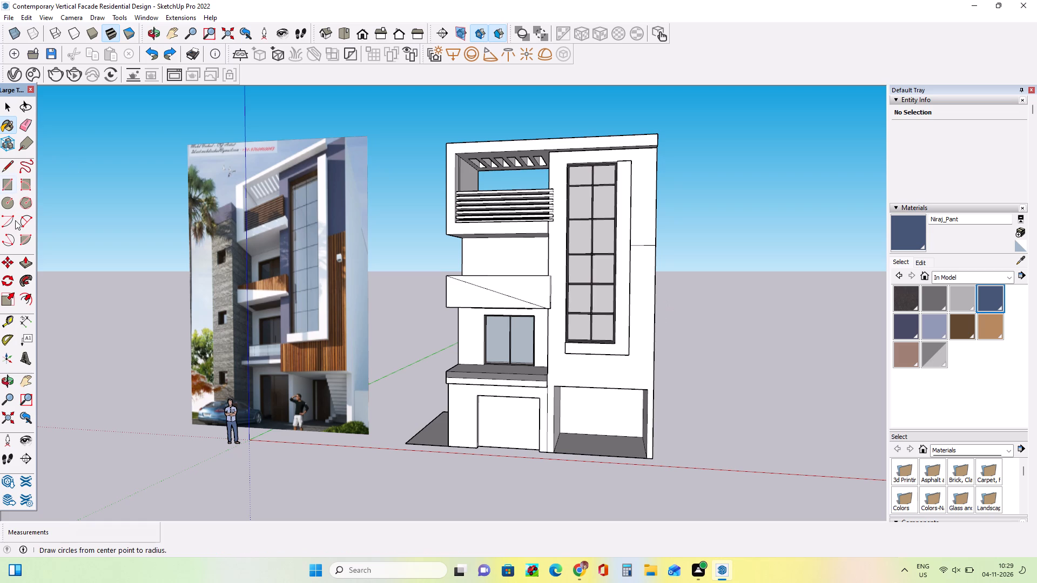
Draw a horizontal line from the tall window frame's lower balcony-side corner to the front wall's edge beside the balcony.
click(10, 160)
middle_drag(271, 344, 450, 303)
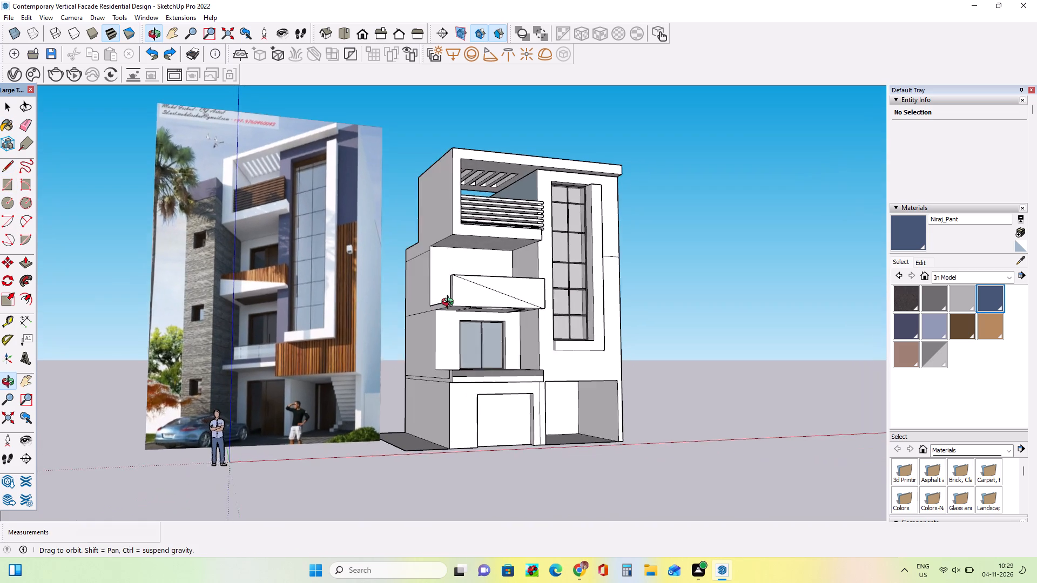
middle_drag(450, 303, 450, 302)
scroll(550, 368, up, 7)
click(553, 340)
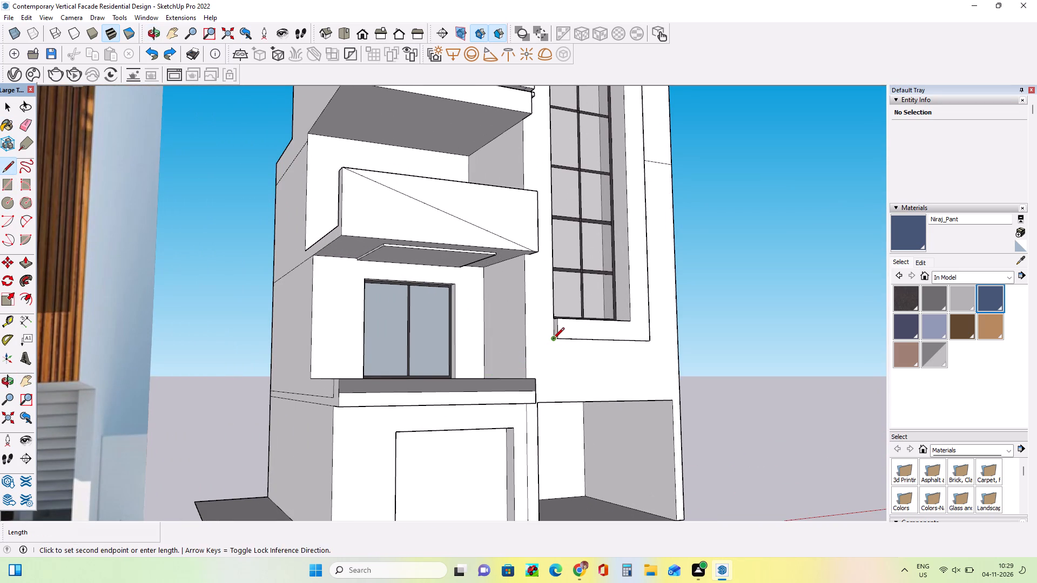
click(523, 338)
Paint the upper front wall section around the tall window frame with the dark blue Niraj_Pant material.
middle_drag(597, 372, 523, 383)
scroll(521, 383, down, 3)
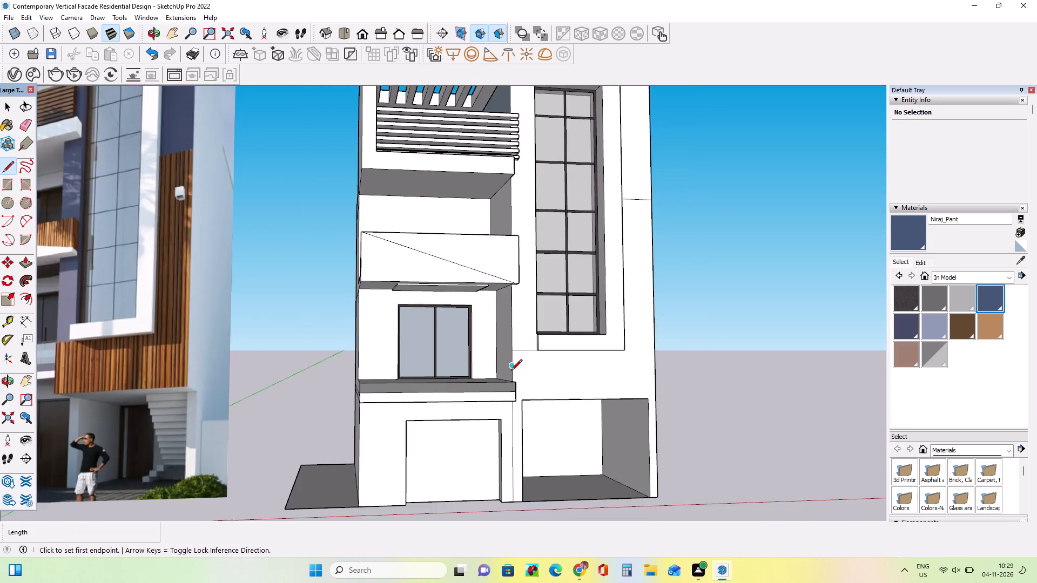
scroll(511, 371, down, 5)
middle_drag(595, 370, 521, 401)
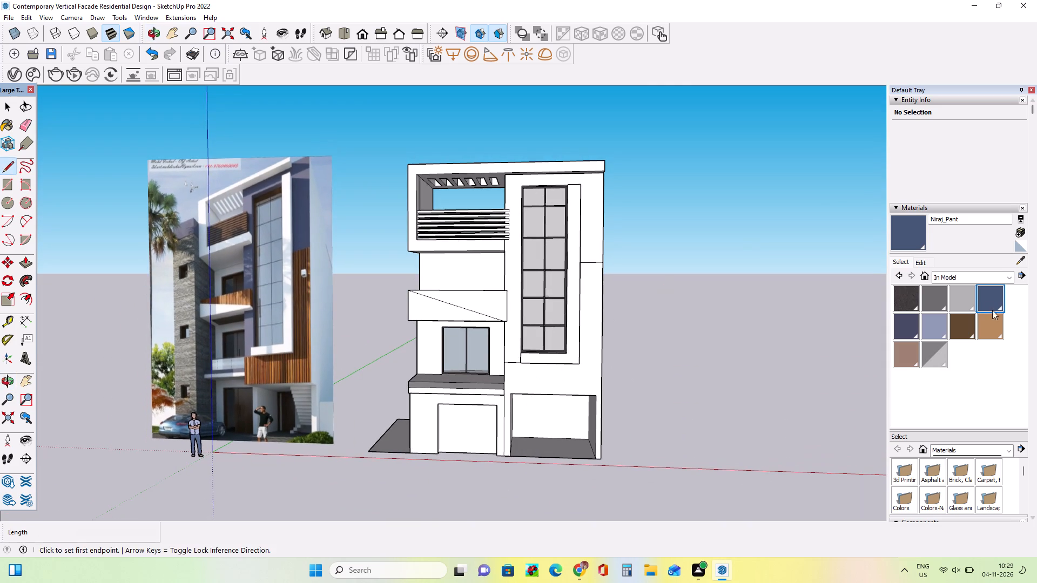
click(986, 297)
click(590, 245)
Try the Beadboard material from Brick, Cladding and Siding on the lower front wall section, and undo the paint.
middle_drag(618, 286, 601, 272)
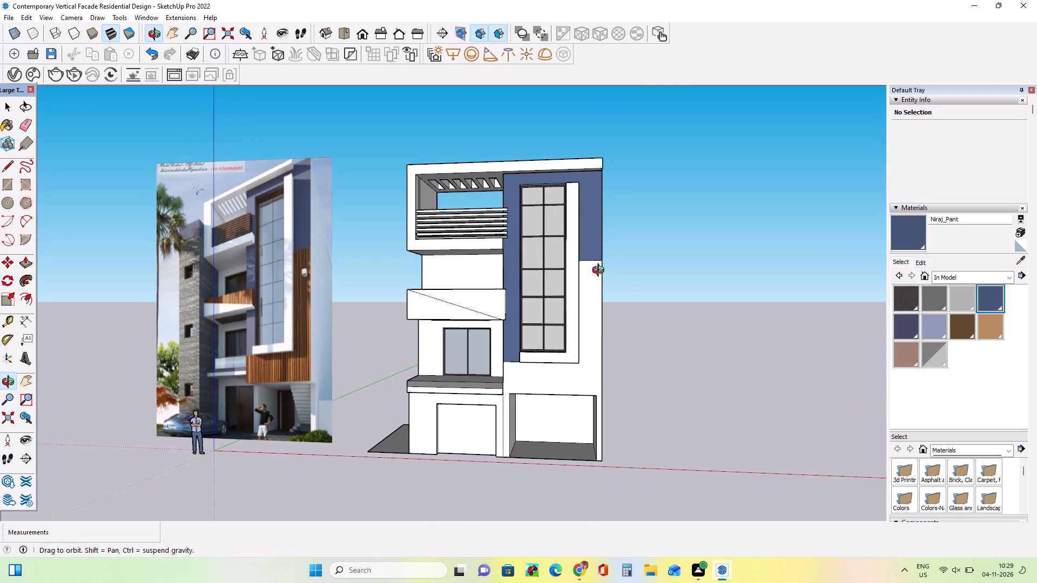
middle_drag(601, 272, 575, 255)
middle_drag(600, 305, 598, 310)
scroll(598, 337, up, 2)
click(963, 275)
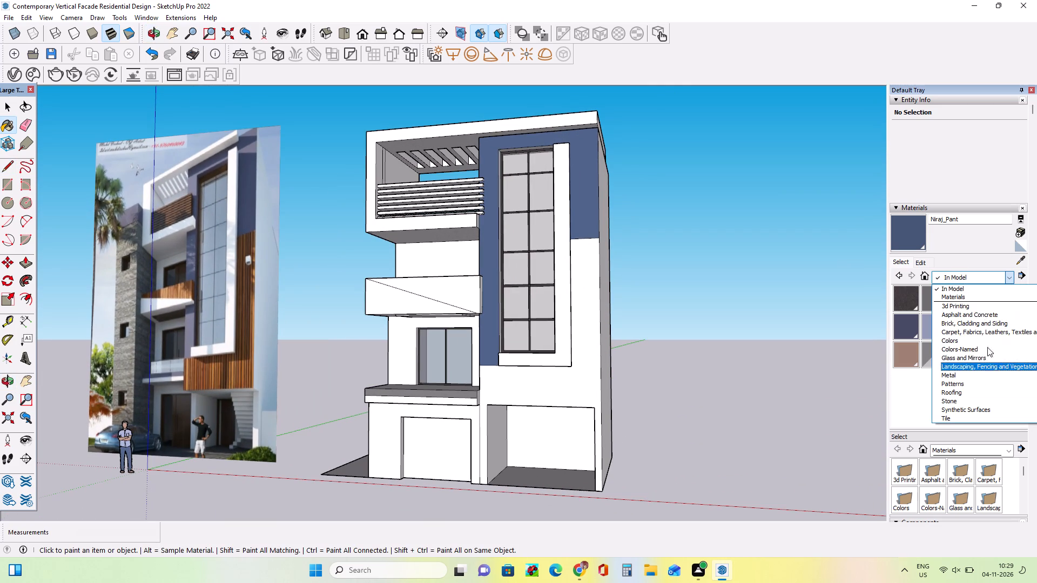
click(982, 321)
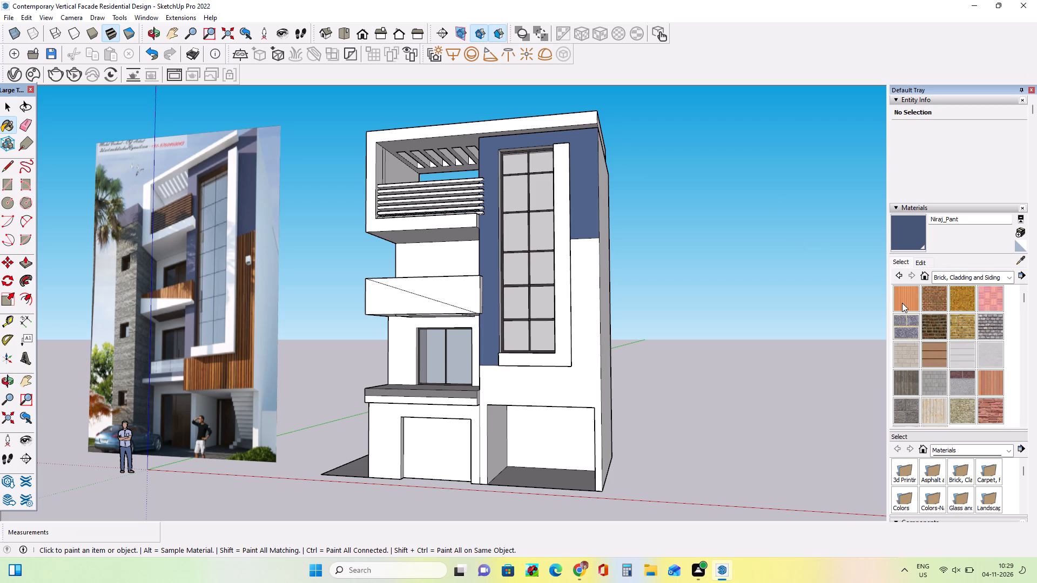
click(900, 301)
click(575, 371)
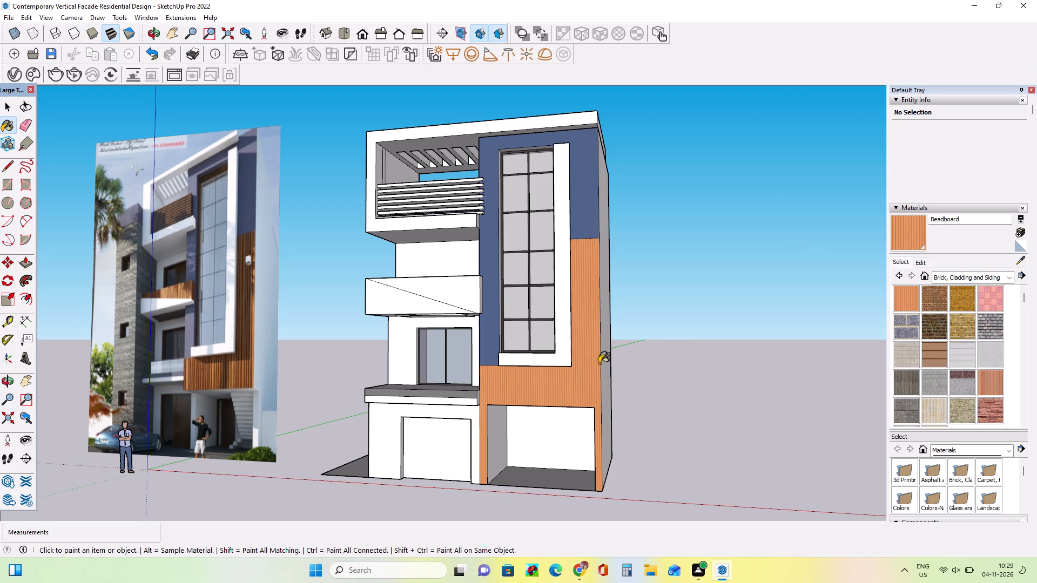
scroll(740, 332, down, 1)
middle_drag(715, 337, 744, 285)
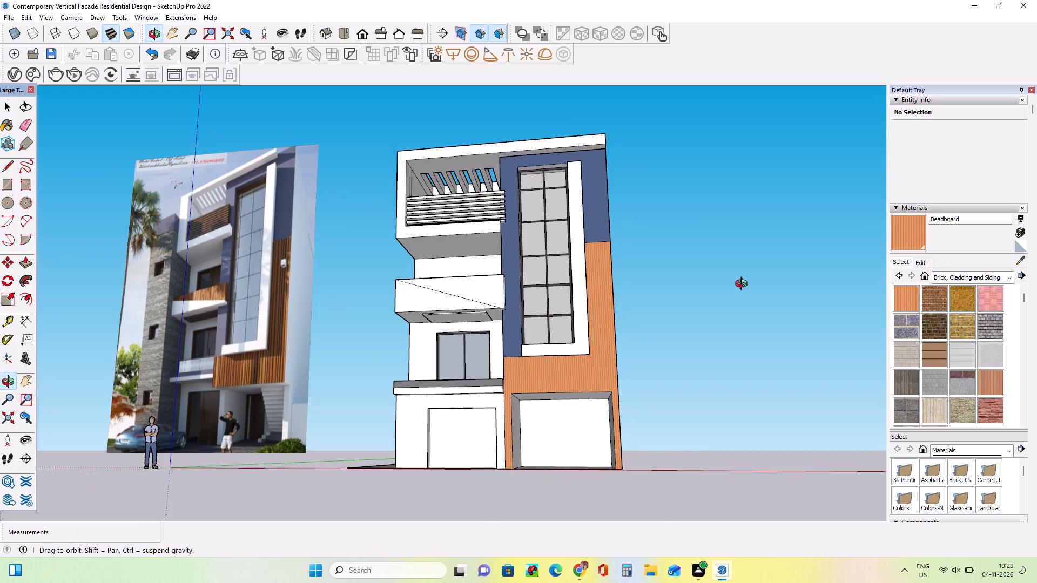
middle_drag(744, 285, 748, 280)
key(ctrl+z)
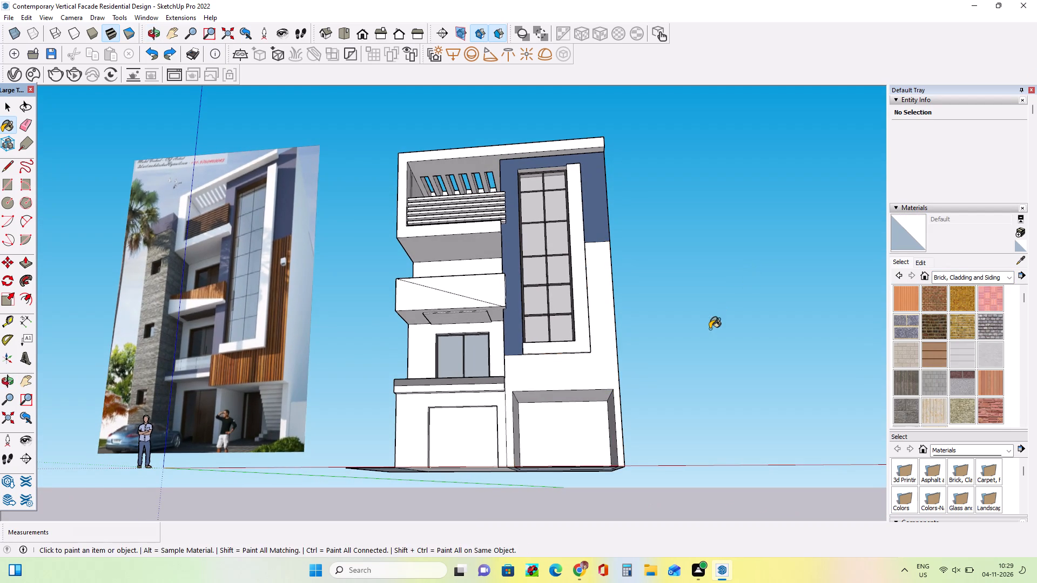
Draw short horizontal lines across both pillars flanking the ground-floor opening, just below its top edge, about 9 13/16" long on the garage-door side.
middle_drag(710, 329, 692, 344)
click(6, 171)
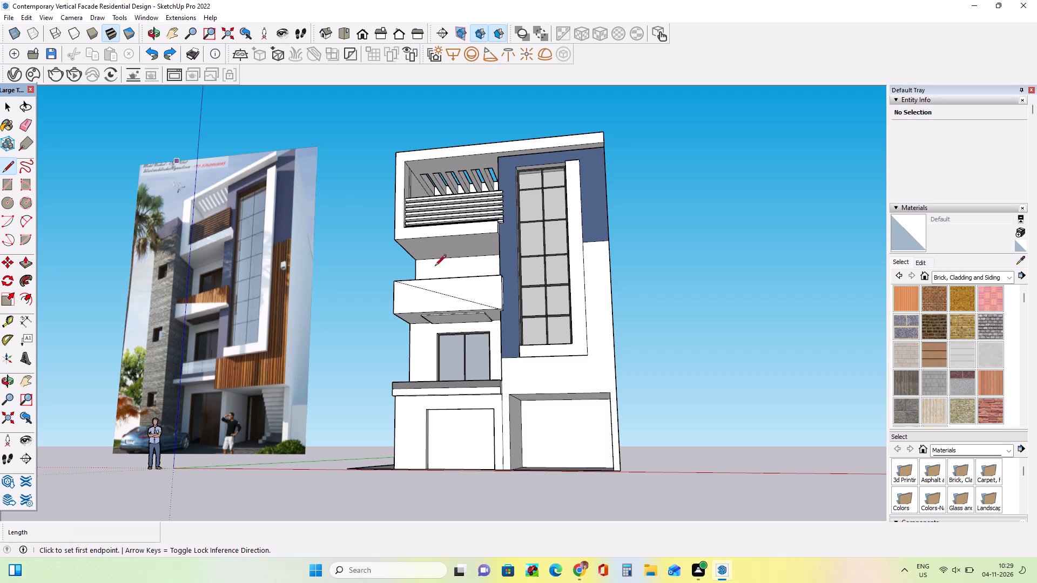
scroll(529, 422, up, 1)
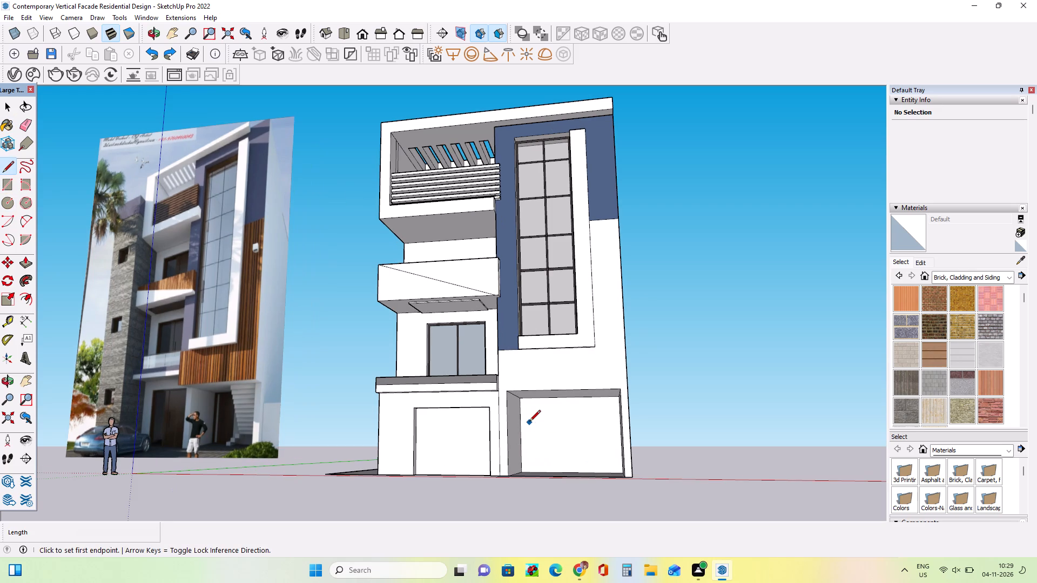
scroll(506, 391, up, 4)
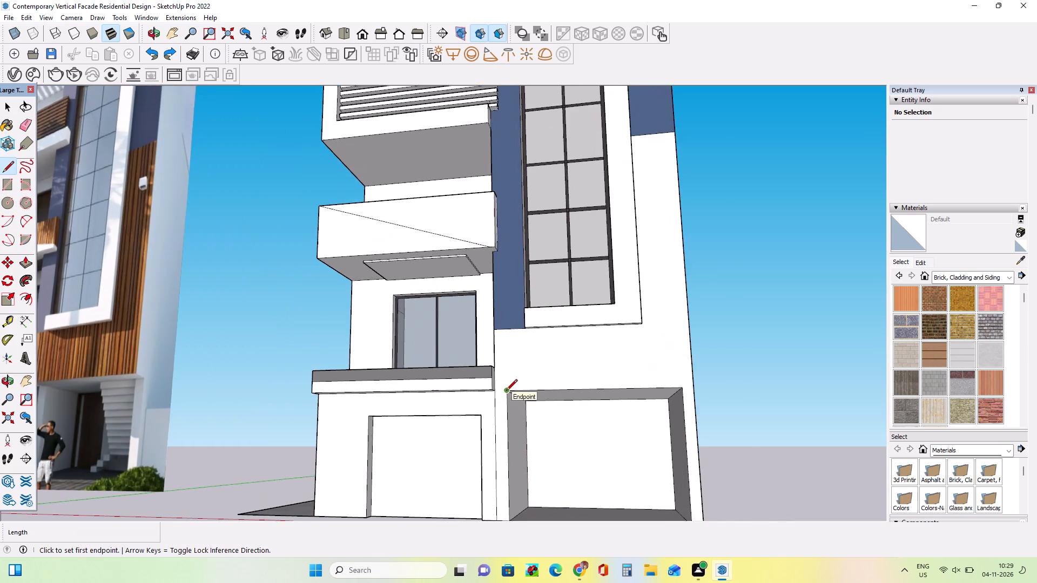
scroll(506, 391, up, 2)
scroll(506, 391, down, 7)
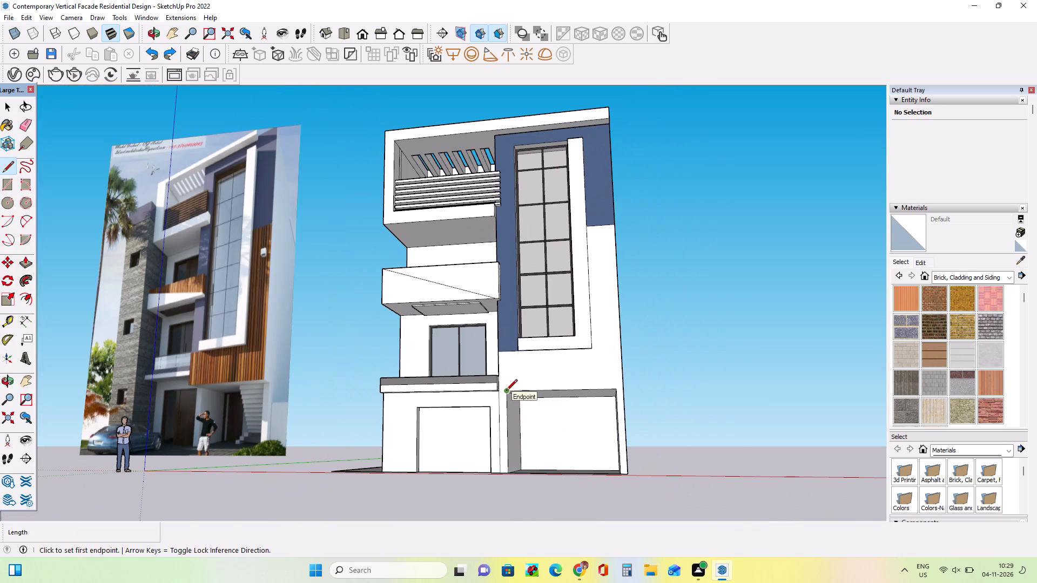
middle_drag(528, 410, 663, 430)
scroll(489, 428, up, 3)
middle_drag(497, 432, 509, 451)
middle_drag(589, 424, 594, 435)
scroll(594, 435, down, 2)
middle_drag(594, 436, 510, 442)
scroll(581, 417, up, 3)
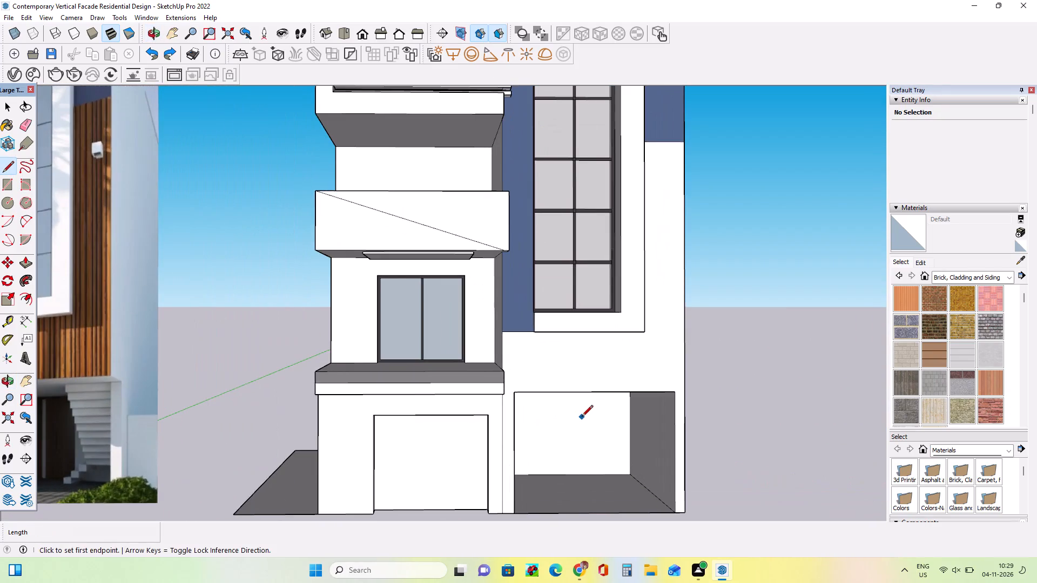
middle_drag(574, 417, 494, 446)
middle_drag(508, 422, 522, 388)
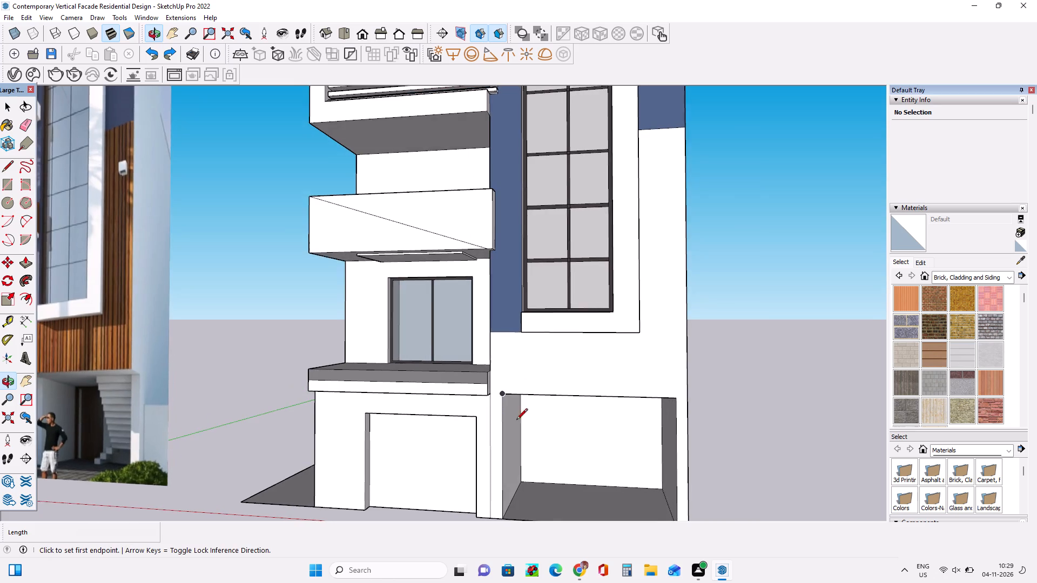
scroll(505, 428, up, 3)
click(499, 404)
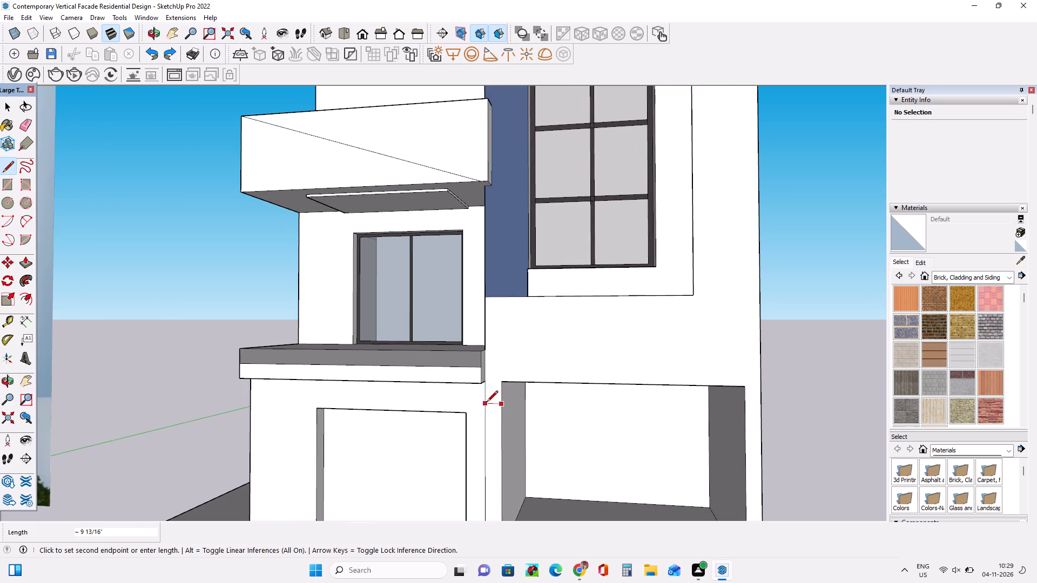
click(487, 403)
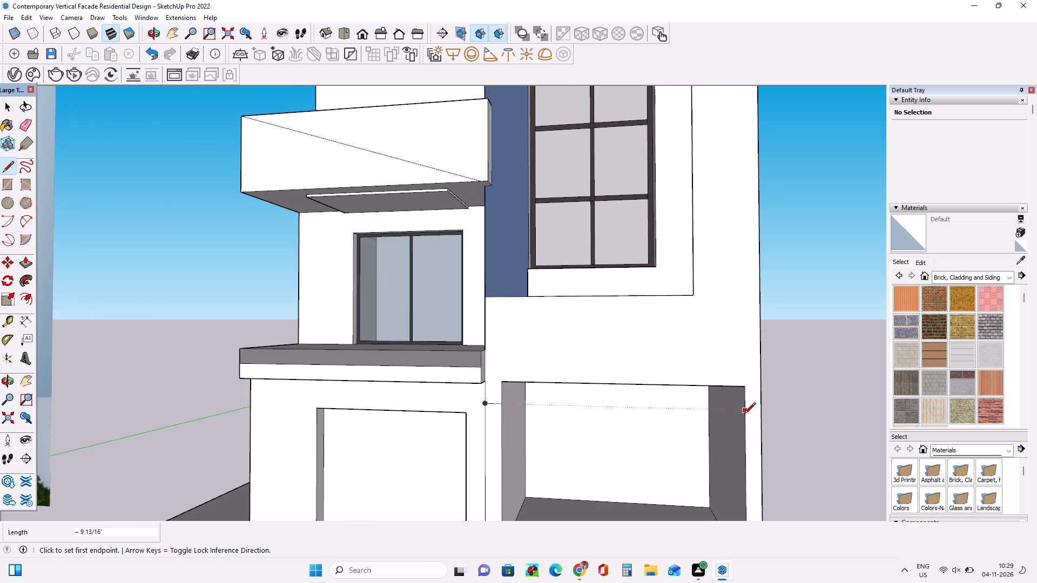
click(744, 415)
click(760, 413)
Pull the lower L-shaped front wall section above the new lines outward by about 5 9/16".
middle_drag(763, 439, 768, 452)
click(29, 265)
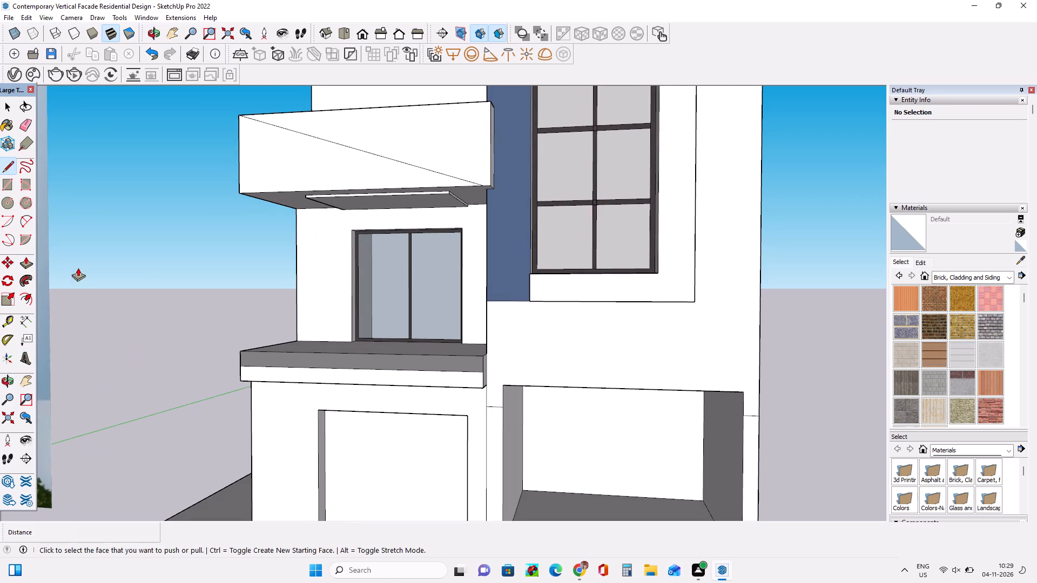
drag(528, 368, 524, 376)
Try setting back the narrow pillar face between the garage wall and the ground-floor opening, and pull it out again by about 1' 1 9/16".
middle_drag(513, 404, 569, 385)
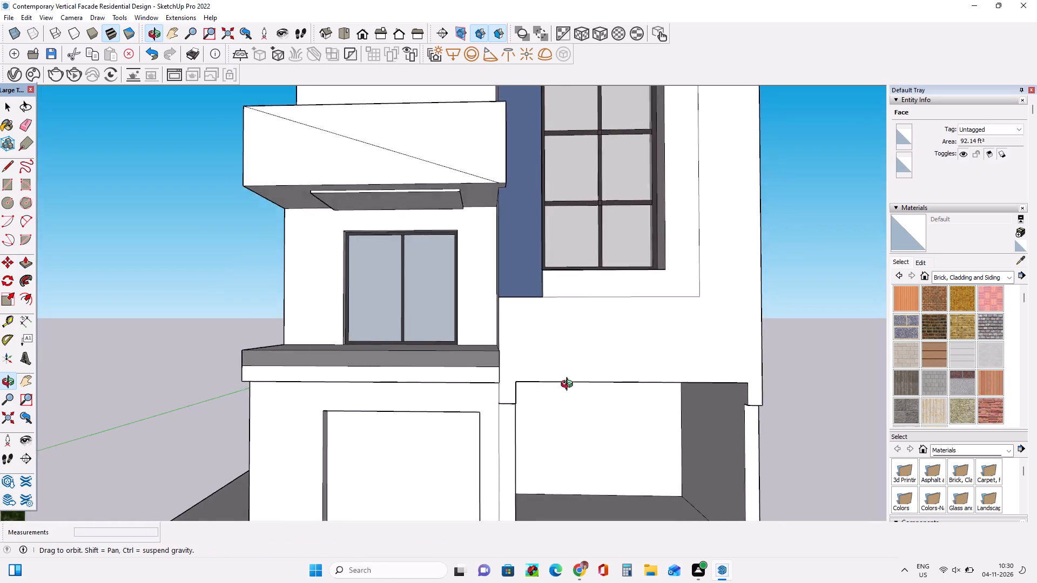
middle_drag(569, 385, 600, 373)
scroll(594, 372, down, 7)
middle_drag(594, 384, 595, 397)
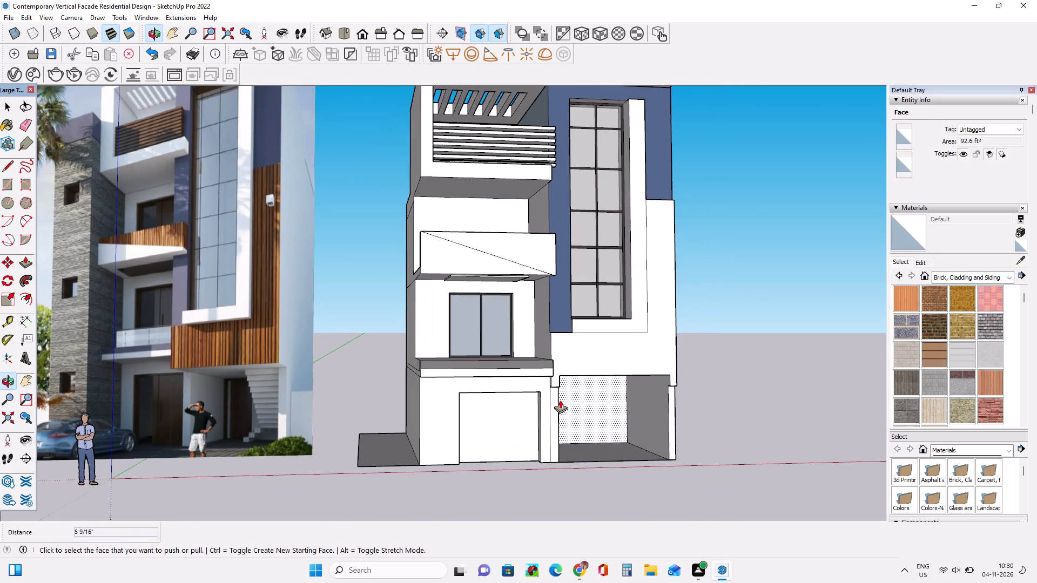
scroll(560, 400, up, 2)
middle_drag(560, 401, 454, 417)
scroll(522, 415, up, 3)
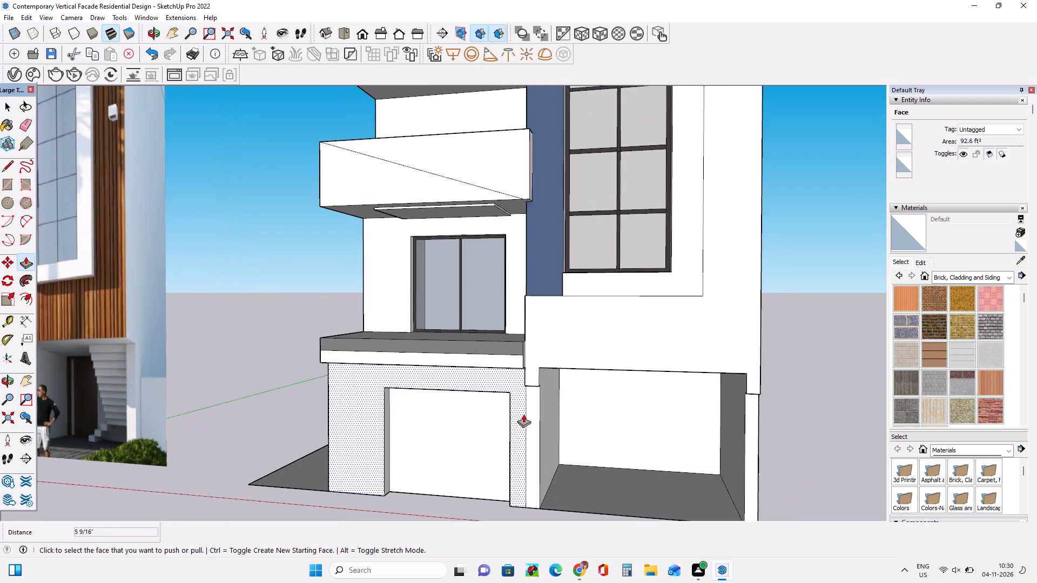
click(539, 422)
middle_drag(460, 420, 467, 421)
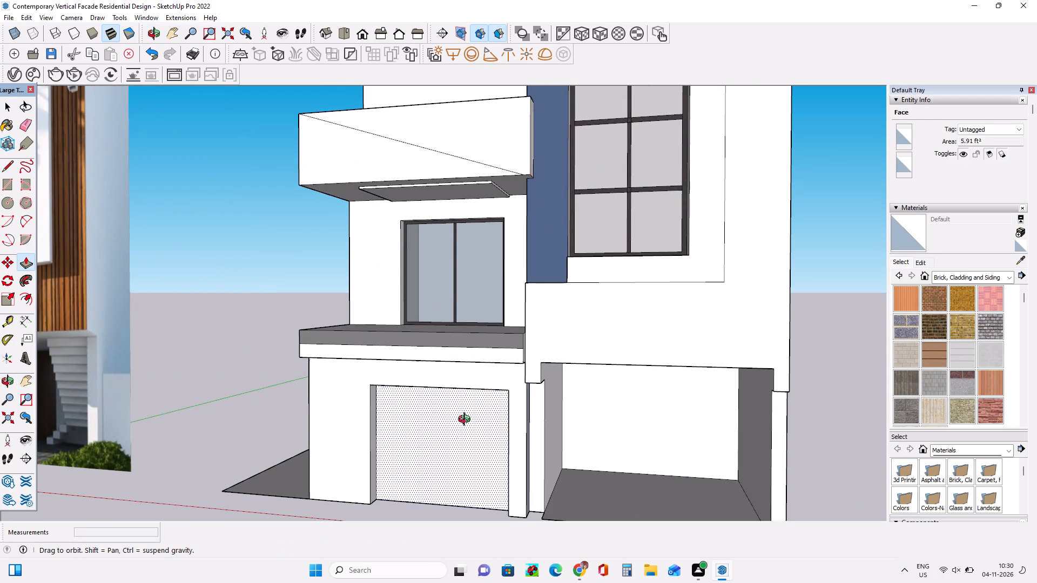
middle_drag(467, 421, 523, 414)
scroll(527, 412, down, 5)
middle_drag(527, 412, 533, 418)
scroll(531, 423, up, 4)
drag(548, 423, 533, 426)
Paint the projecting L-shaped front wall section below and beside the tall window frame with the Beadboard material.
middle_drag(562, 437, 567, 402)
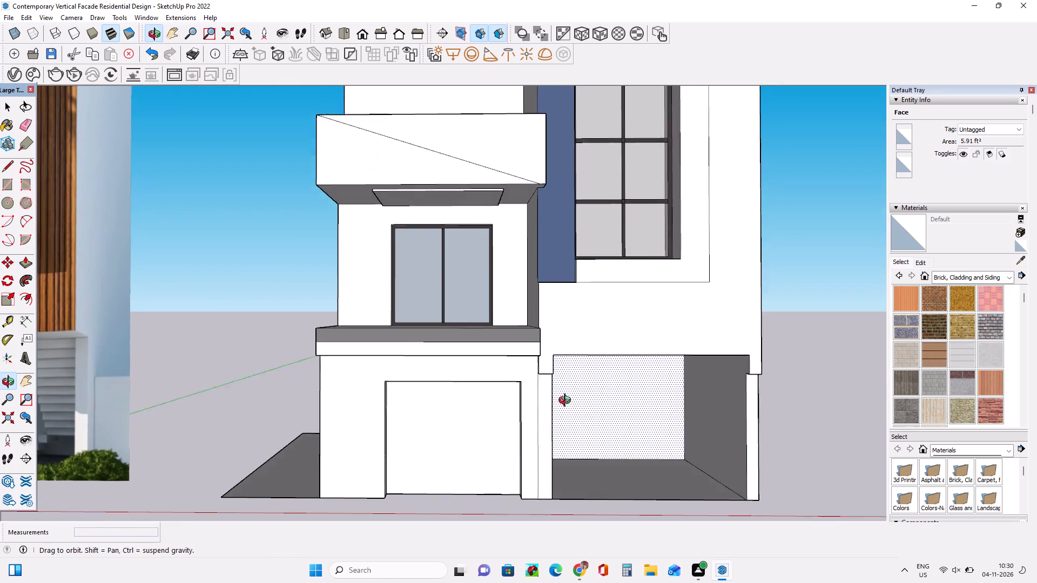
middle_drag(567, 402, 568, 399)
scroll(568, 399, down, 4)
middle_drag(569, 399, 443, 395)
scroll(643, 391, up, 3)
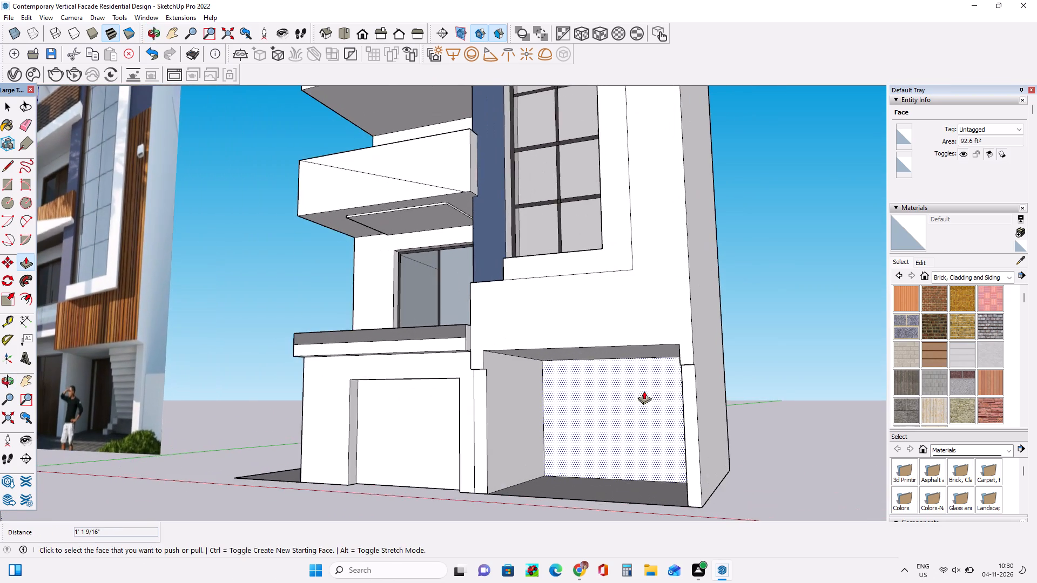
middle_drag(645, 393, 652, 404)
scroll(536, 405, down, 4)
middle_drag(539, 415, 550, 432)
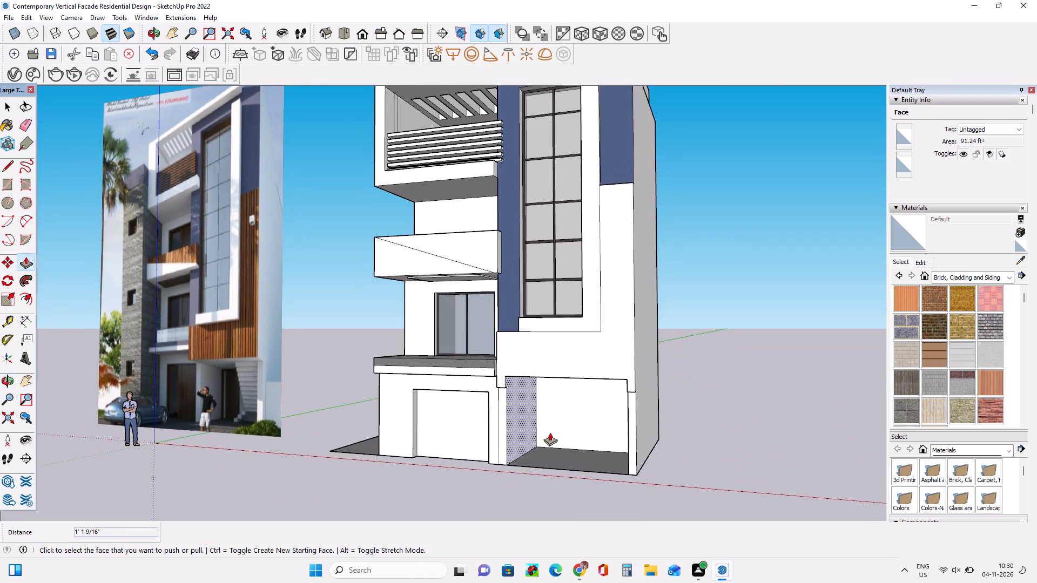
scroll(494, 455, down, 1)
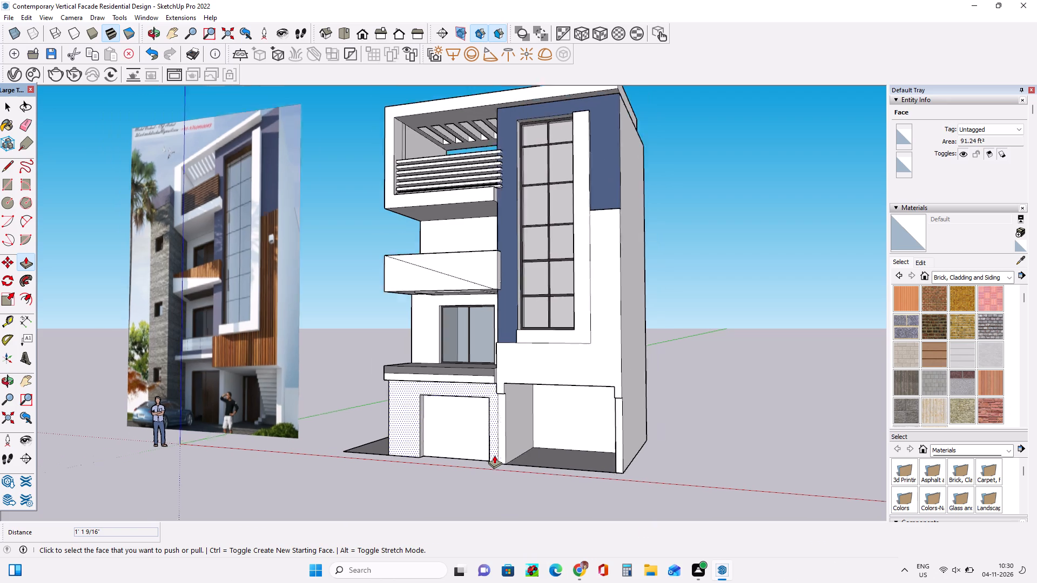
scroll(494, 455, down, 1)
middle_drag(547, 446, 570, 432)
scroll(544, 369, up, 2)
middle_drag(548, 382, 548, 383)
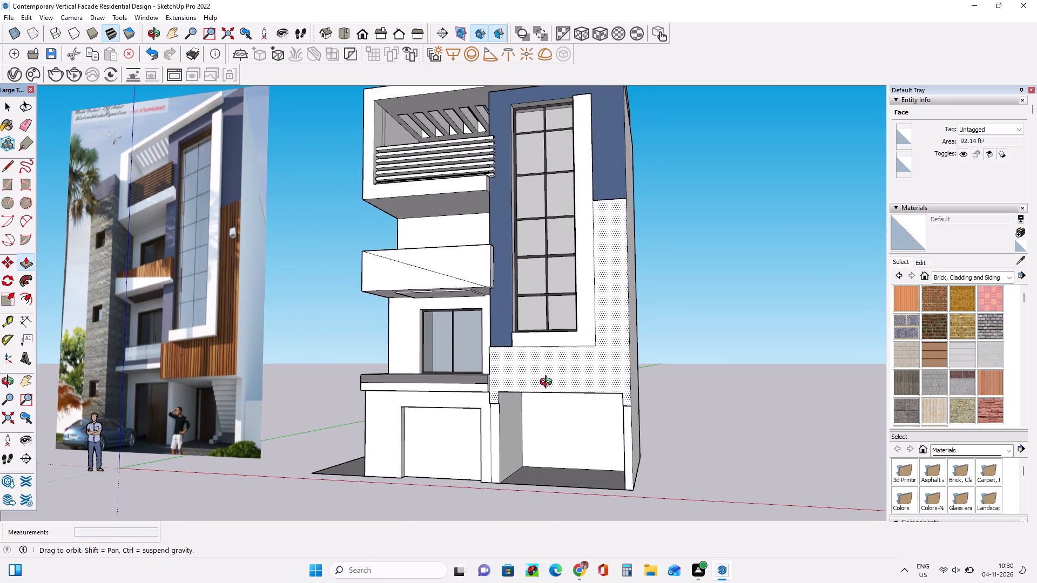
middle_drag(548, 383, 552, 392)
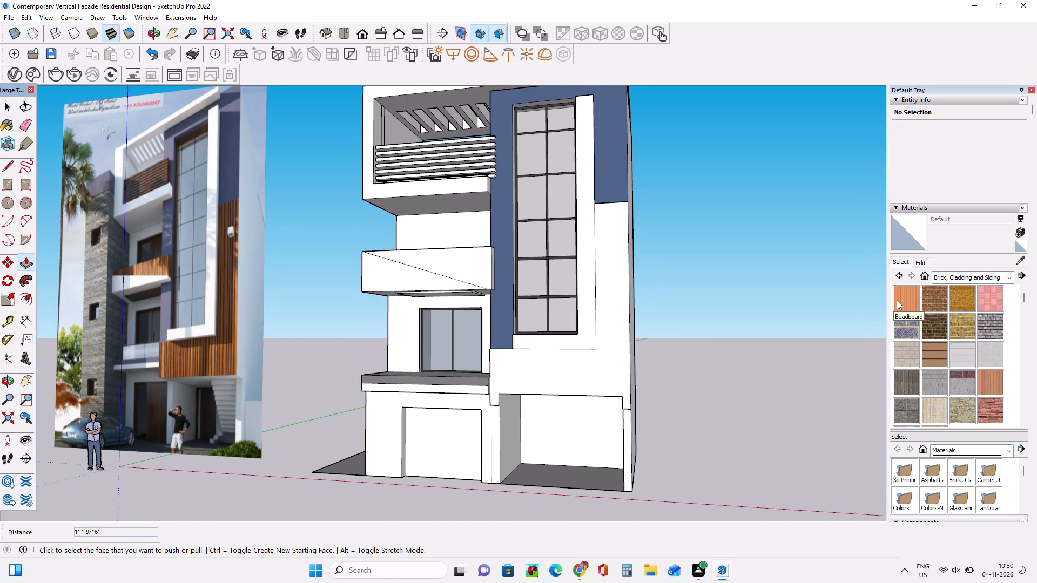
click(897, 300)
click(610, 348)
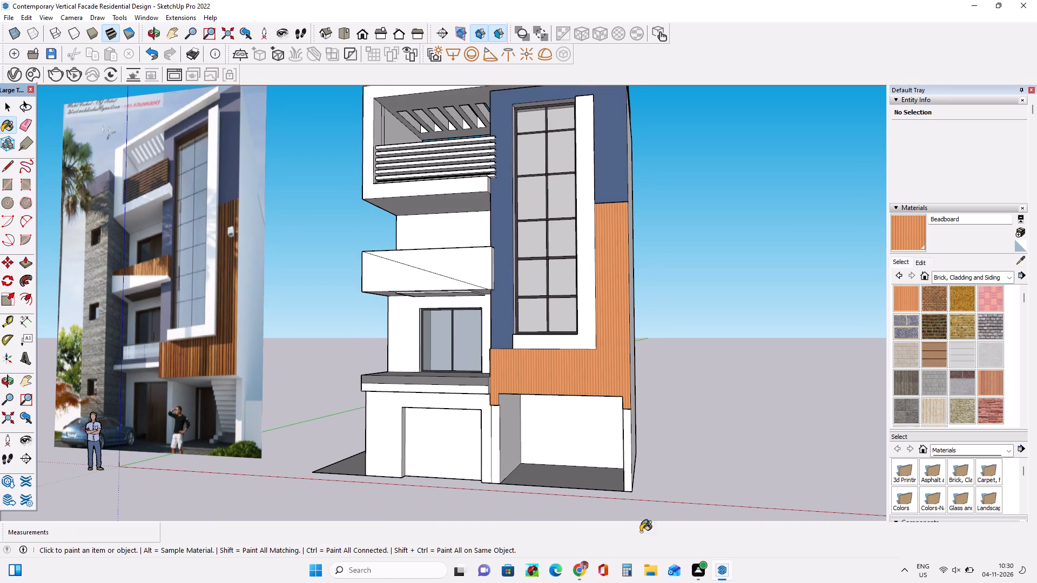
Draw a rectangle about 11' 1 5/16" by 1' 1" across the top of the ground-floor opening, between the two cladding ends.
middle_drag(740, 354, 791, 337)
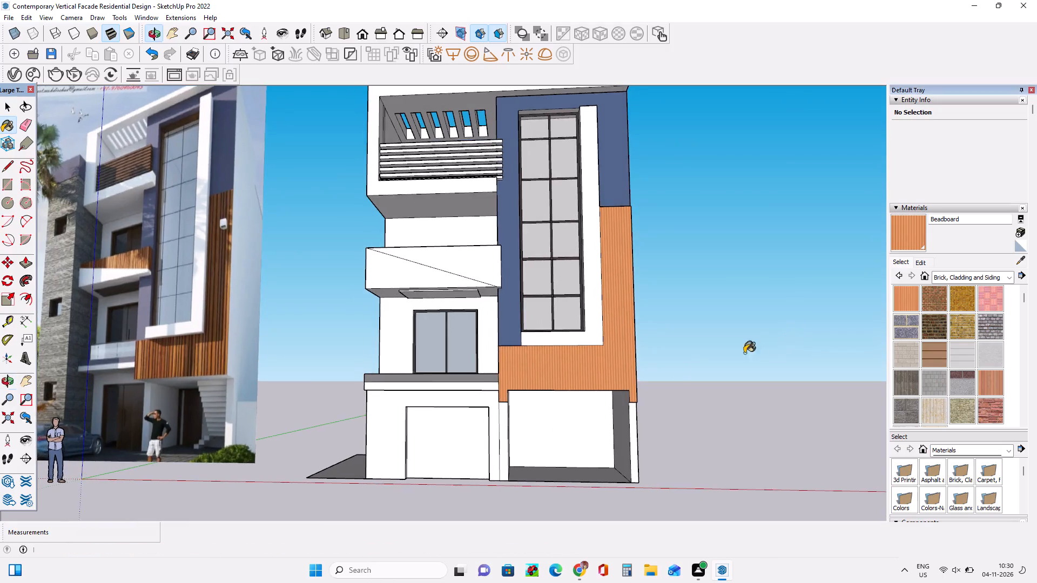
scroll(496, 455, up, 3)
scroll(527, 448, down, 5)
middle_drag(528, 448, 532, 458)
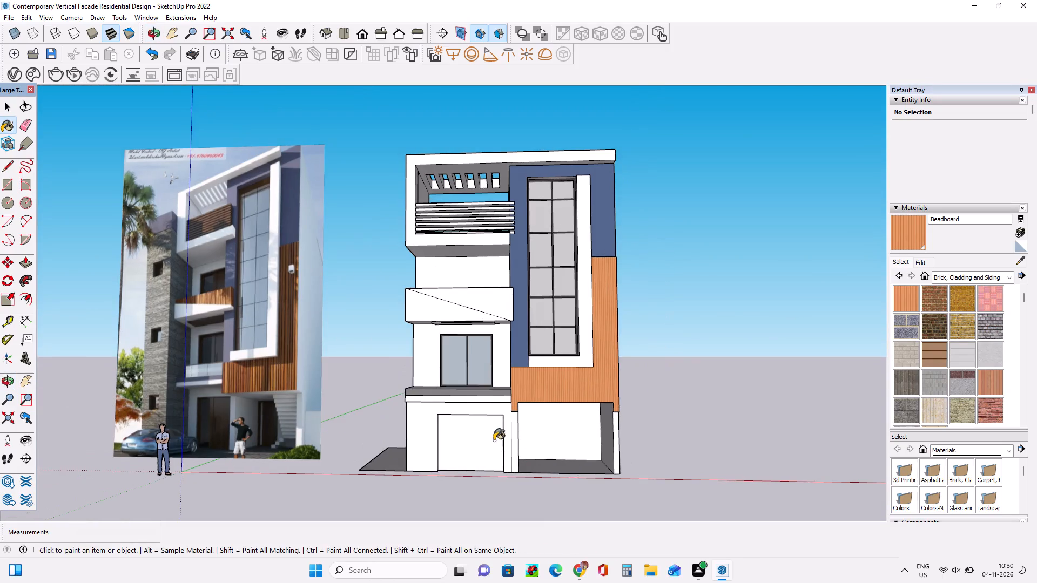
scroll(493, 440, up, 3)
middle_drag(504, 448, 574, 471)
scroll(537, 415, up, 3)
middle_drag(535, 415, 509, 415)
scroll(509, 415, down, 6)
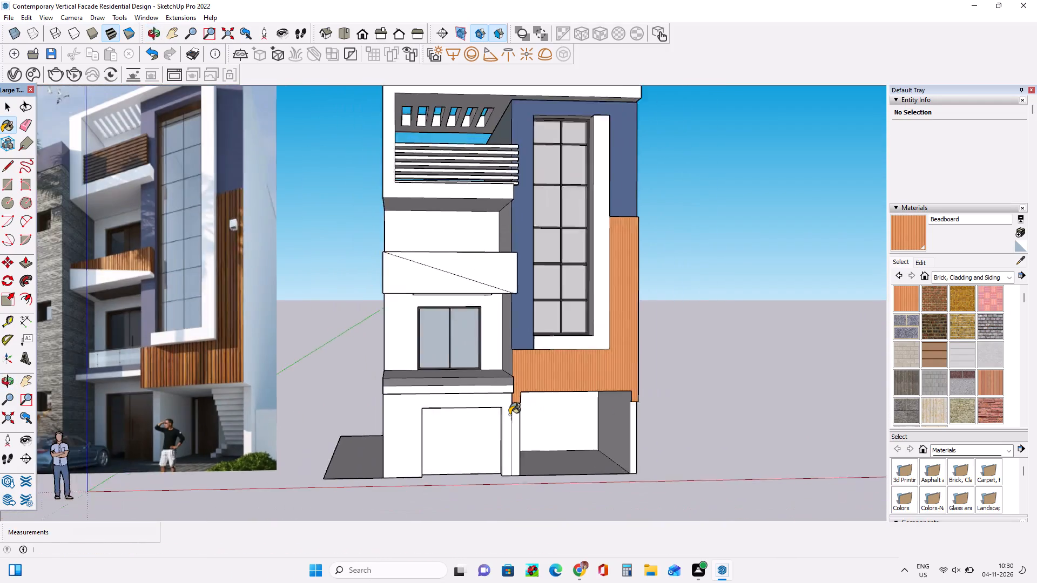
middle_drag(568, 415, 576, 425)
scroll(510, 424, up, 8)
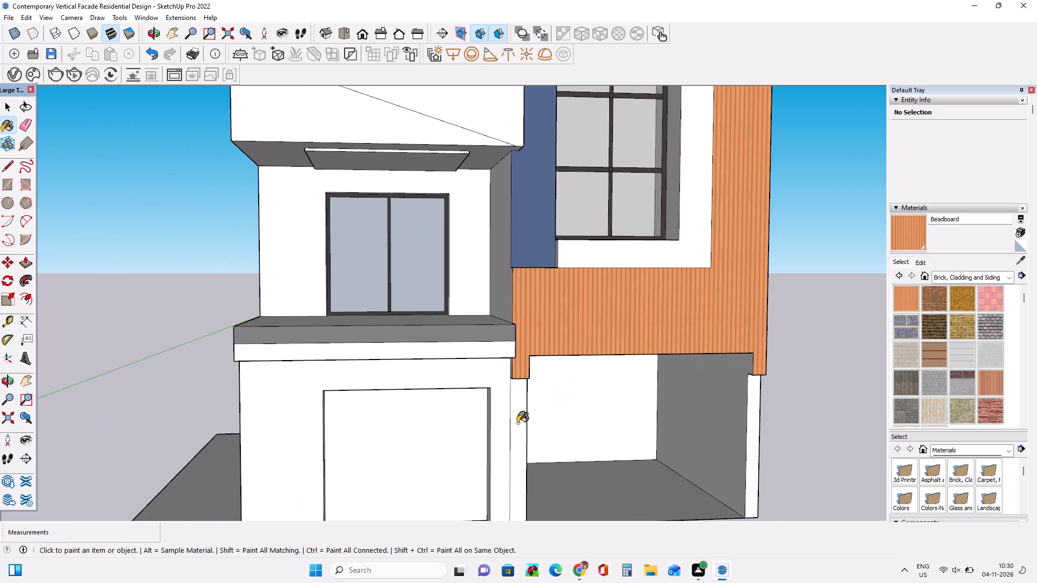
click(7, 186)
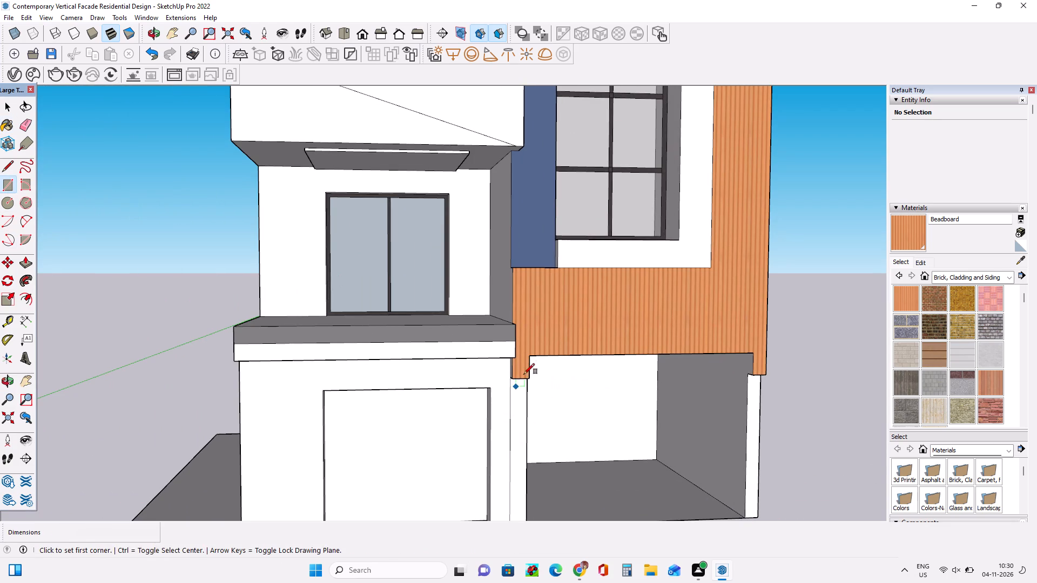
click(531, 379)
click(754, 353)
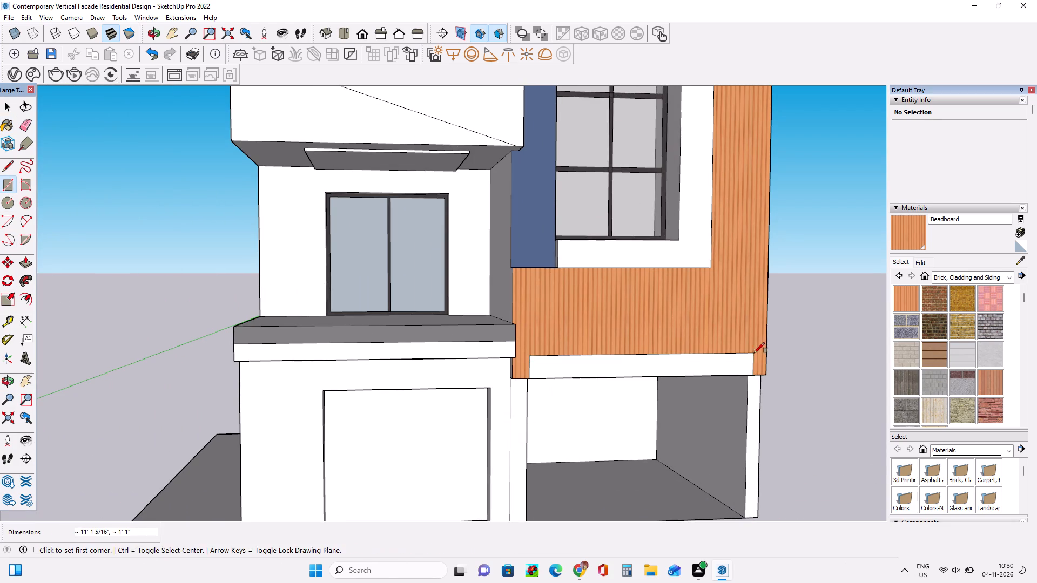
Erase the bottom cladding edge and short end lines around the white strip above the ground-floor opening, merging it into the Beadboard wall.
middle_drag(659, 396, 670, 411)
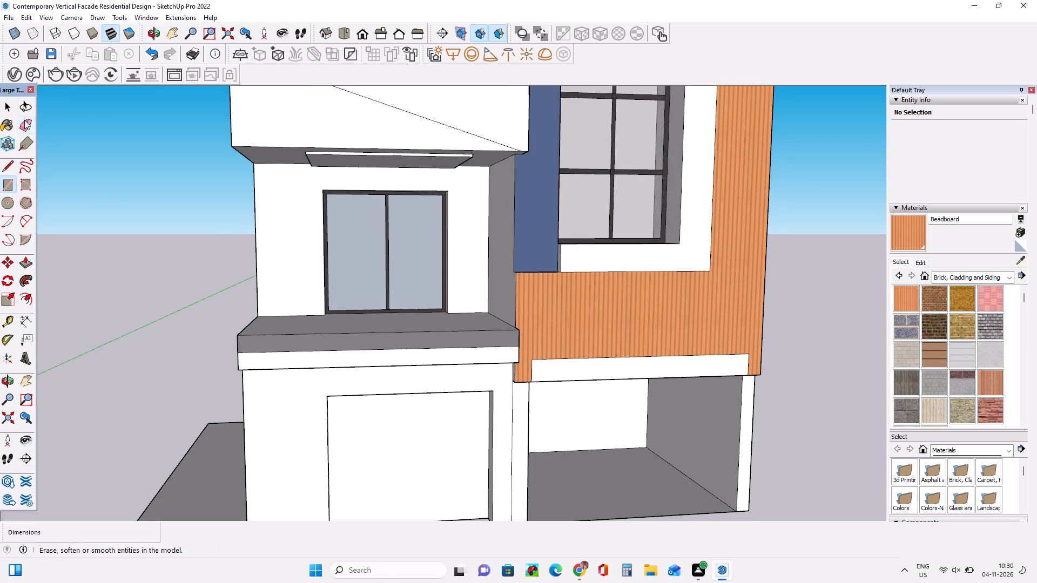
click(25, 120)
scroll(545, 356, up, 2)
click(554, 361)
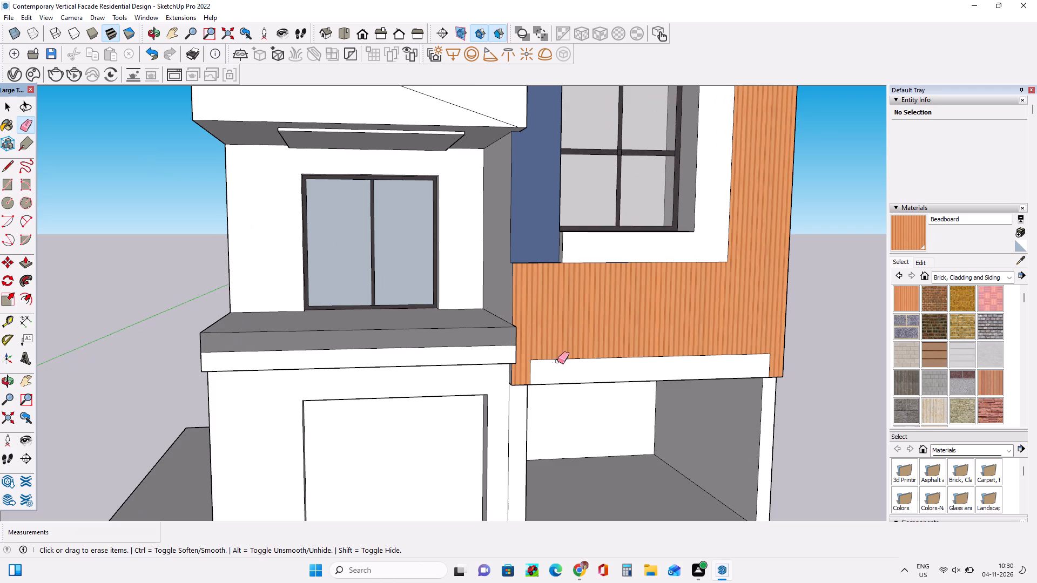
drag(560, 358, 562, 364)
drag(525, 370, 536, 371)
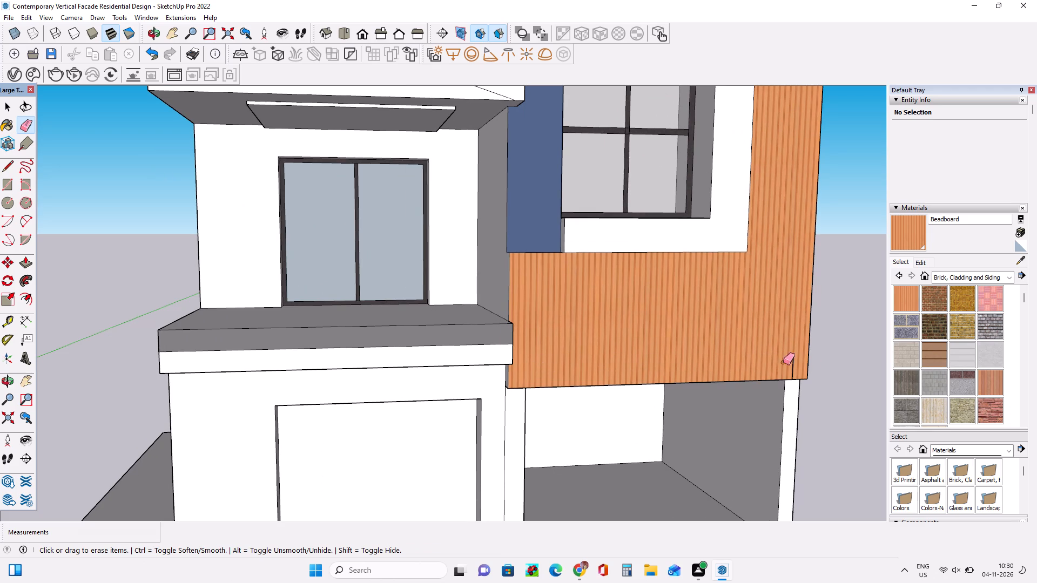
drag(791, 367, 798, 367)
Draw a ceiling rectangle of about 10' 9 3/8" by 11' 4 13/16" over the ground-floor opening, from the back wall to the cladding's bottom edge.
middle_drag(566, 377, 643, 338)
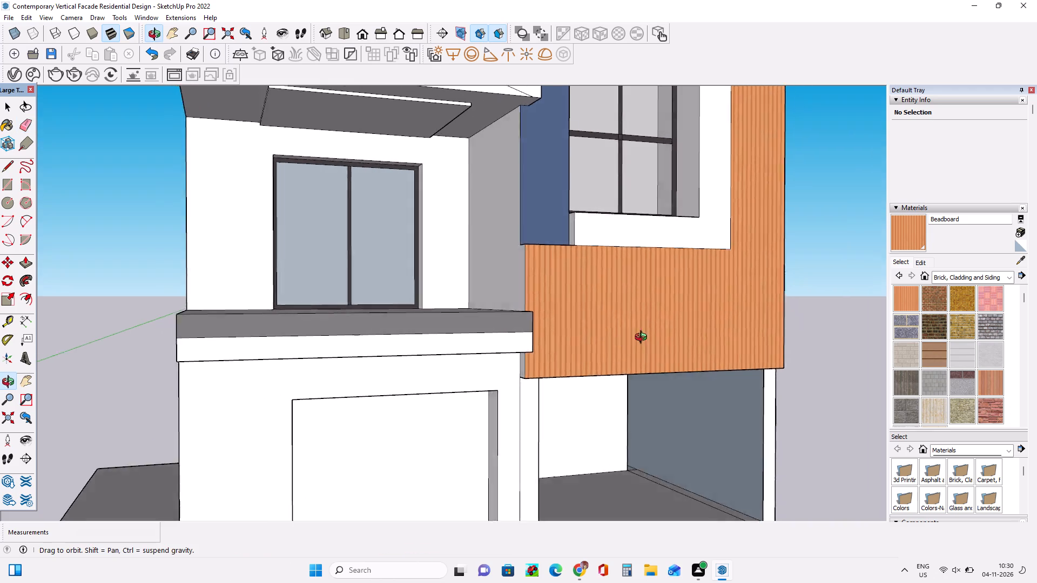
middle_drag(643, 338, 679, 310)
scroll(614, 353, down, 3)
middle_drag(719, 417, 491, 436)
scroll(487, 431, down, 4)
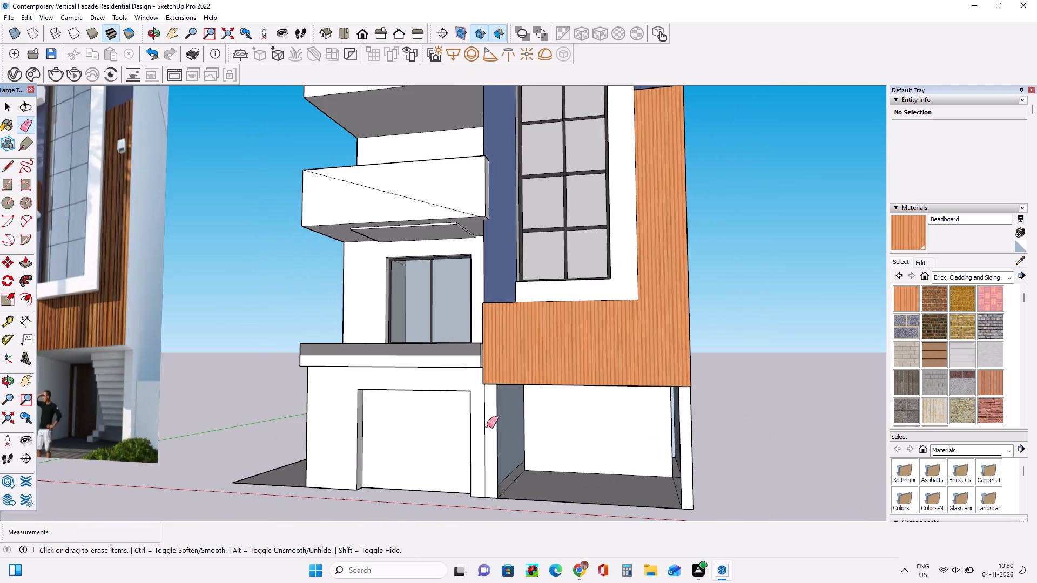
scroll(488, 421, down, 4)
middle_drag(567, 415, 608, 387)
scroll(510, 372, up, 4)
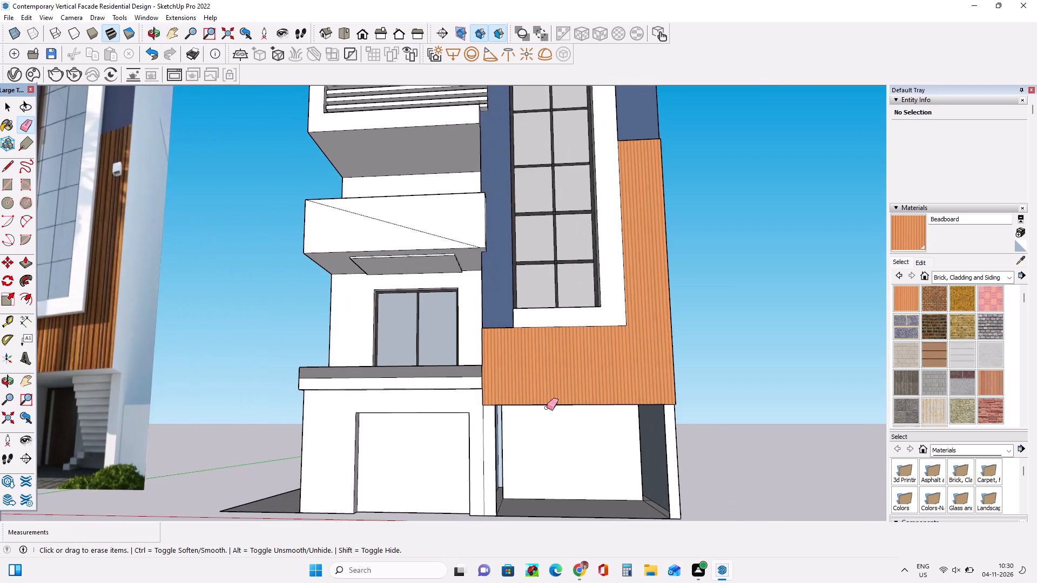
middle_drag(544, 408, 516, 335)
middle_click(515, 334)
middle_drag(542, 412, 431, 350)
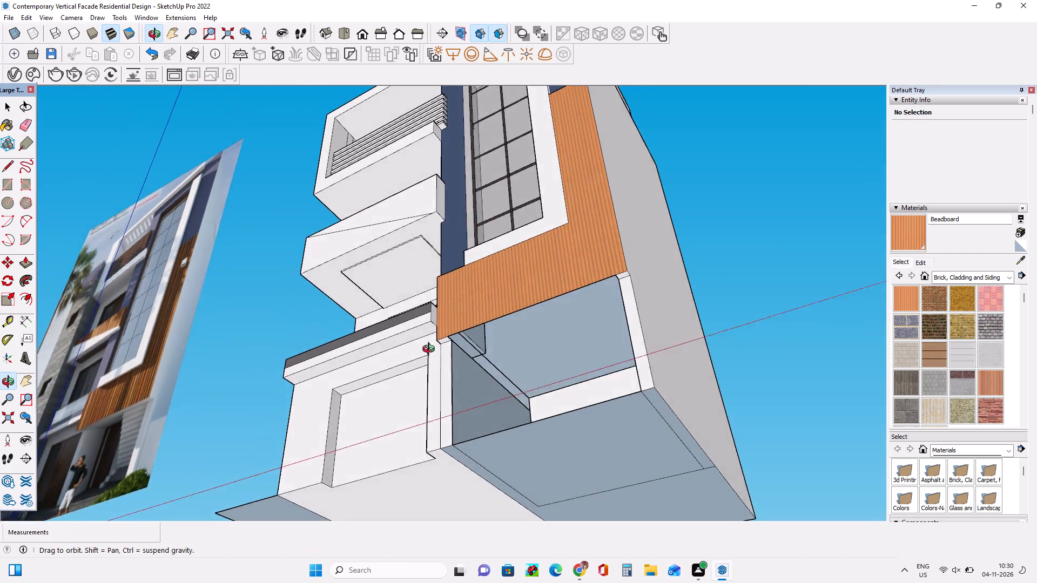
middle_drag(431, 350, 553, 326)
middle_drag(554, 322, 556, 317)
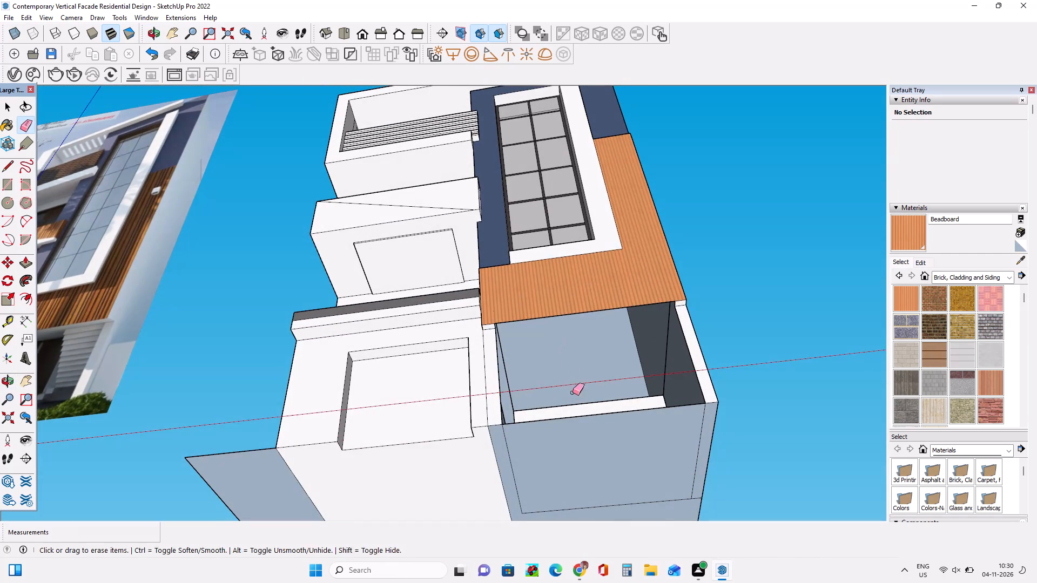
middle_drag(573, 395, 575, 401)
click(7, 181)
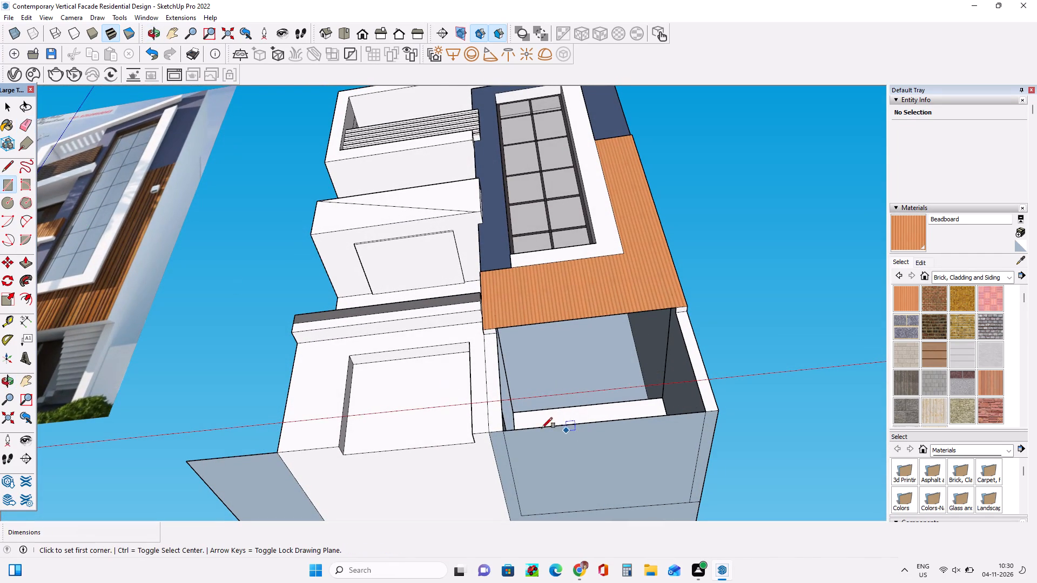
click(513, 411)
middle_drag(670, 384, 680, 347)
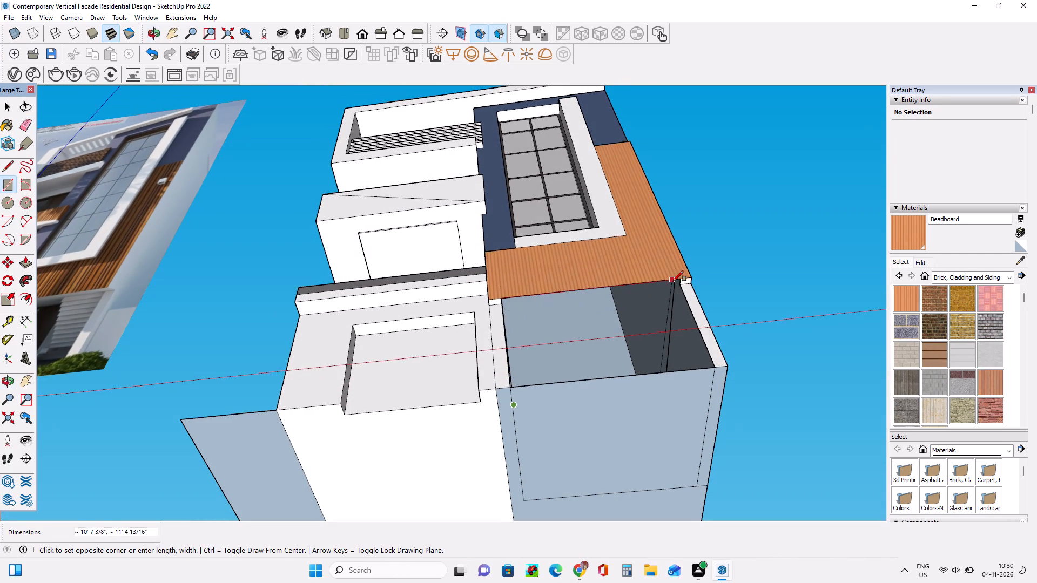
scroll(674, 287, up, 12)
middle_drag(679, 265, 688, 142)
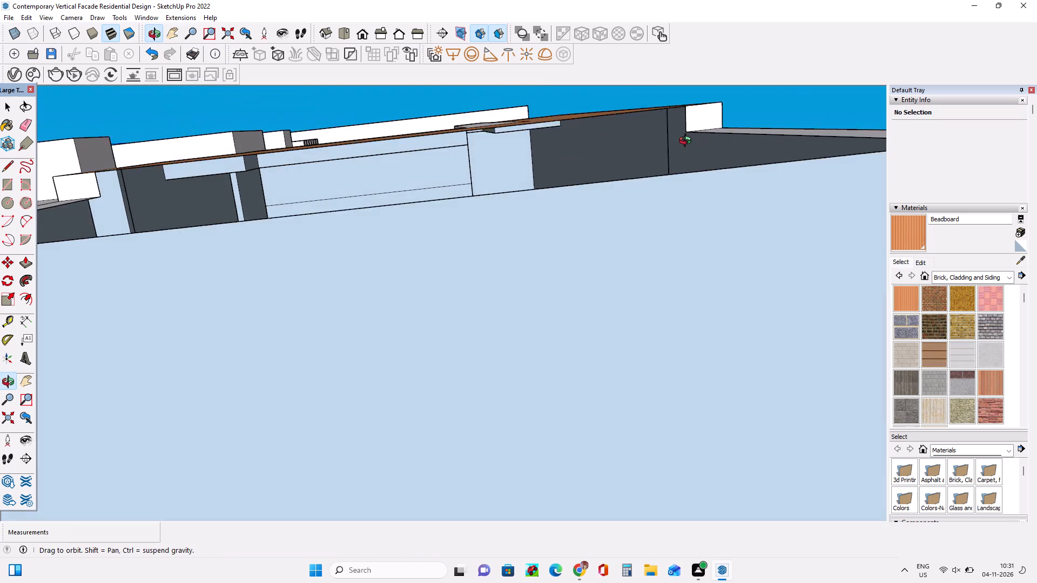
middle_drag(688, 142, 680, 154)
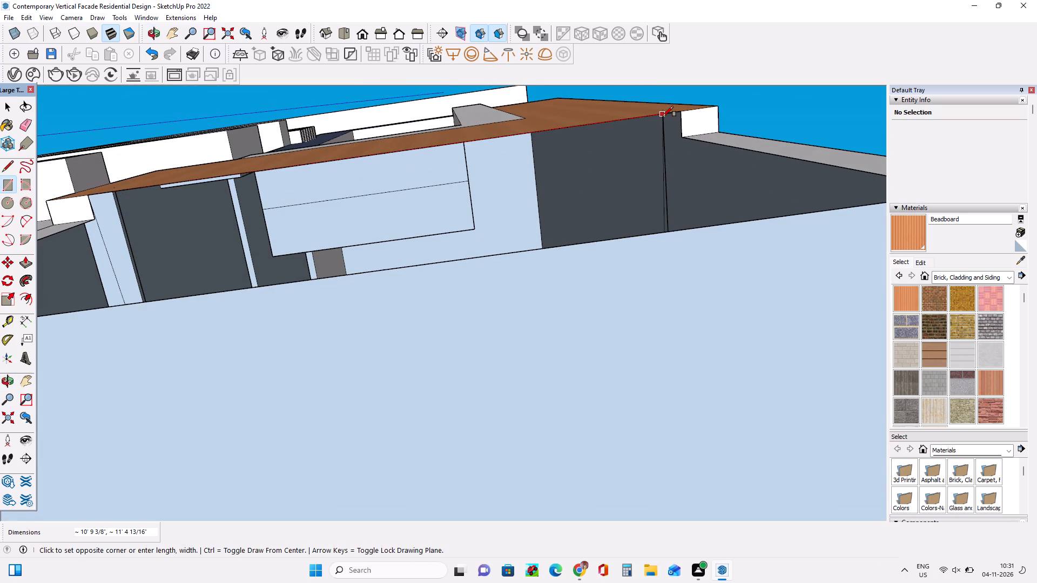
click(663, 117)
Draw a rectangle about 8' 4" by 10' 10 5/8" over the inner side wall of the ground-floor opening, beside the outer pillar.
middle_drag(681, 195, 647, 308)
scroll(621, 300, down, 14)
middle_drag(648, 371, 675, 485)
scroll(619, 471, up, 2)
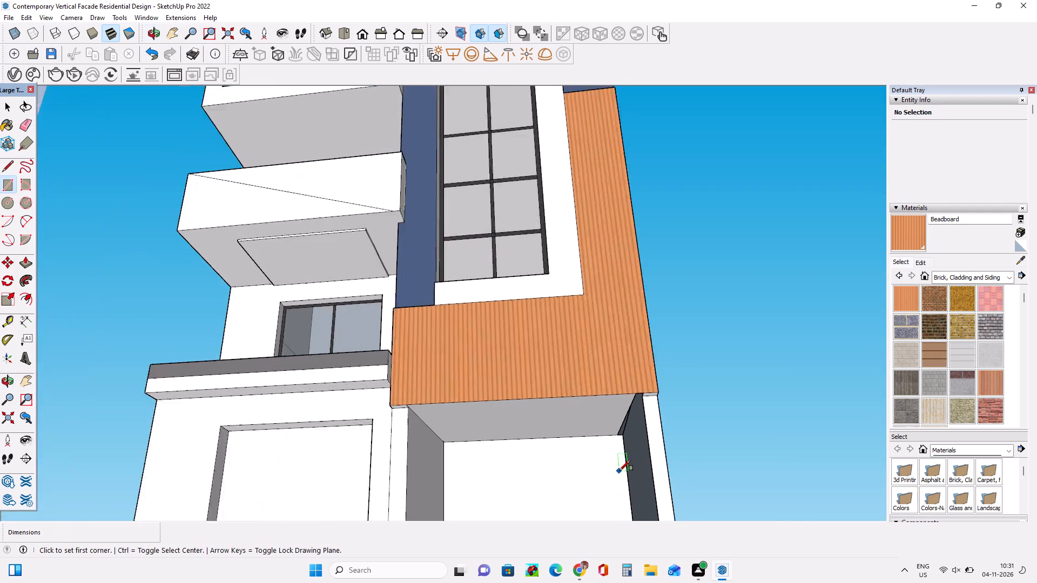
scroll(619, 471, up, 8)
middle_drag(617, 460, 636, 406)
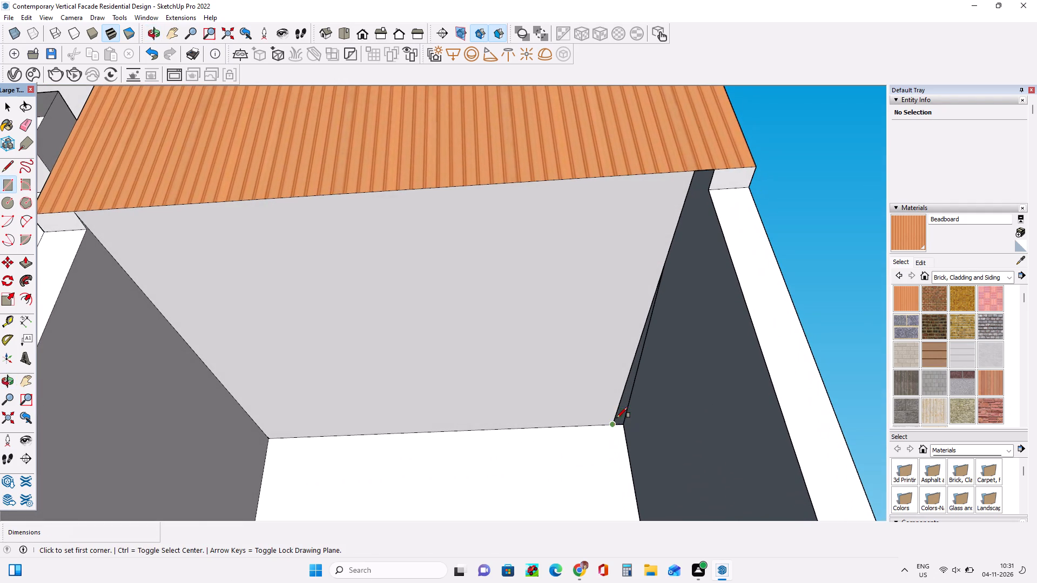
click(624, 426)
scroll(603, 417, down, 5)
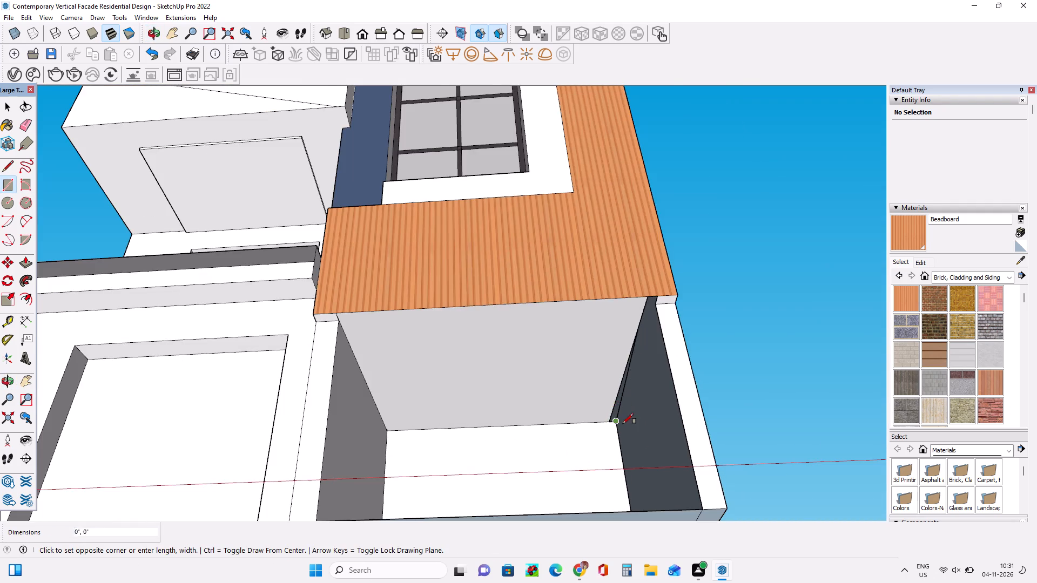
middle_drag(631, 444, 730, 452)
scroll(618, 416, down, 6)
middle_drag(608, 449, 645, 537)
scroll(640, 498, up, 4)
scroll(486, 412, down, 9)
middle_drag(556, 444, 564, 551)
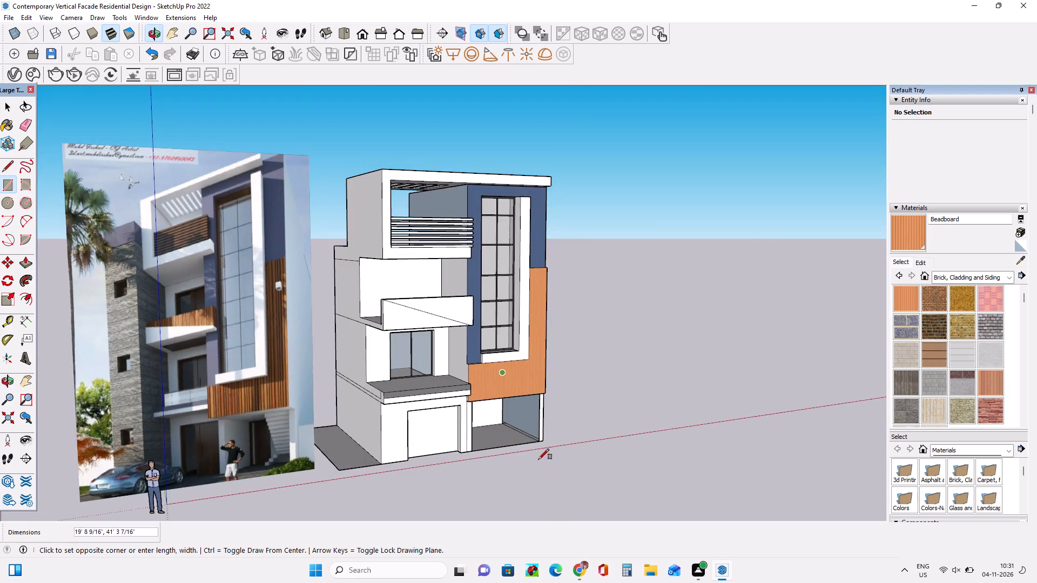
scroll(533, 444, up, 18)
middle_drag(475, 443, 391, 455)
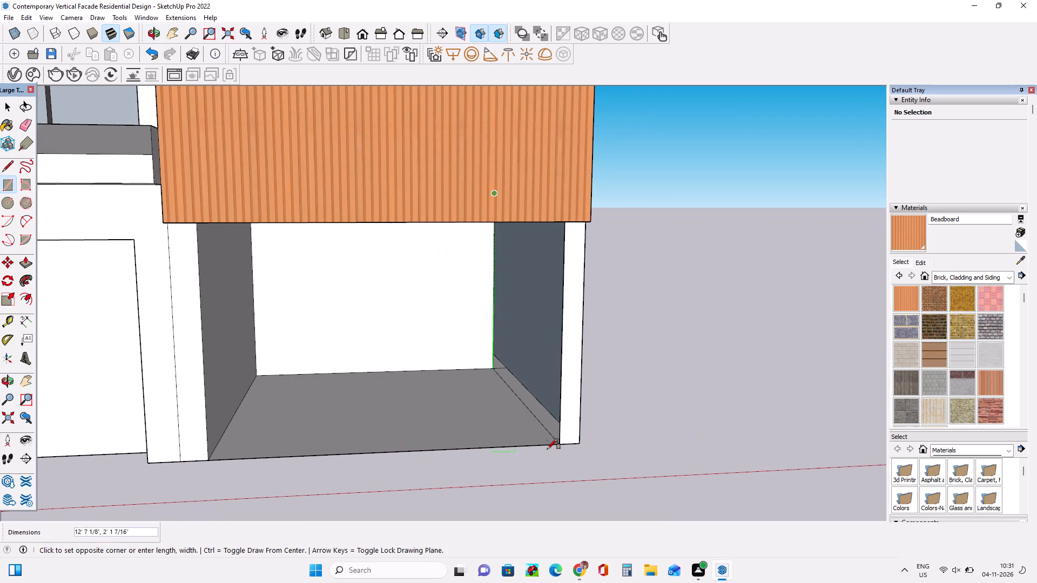
click(561, 440)
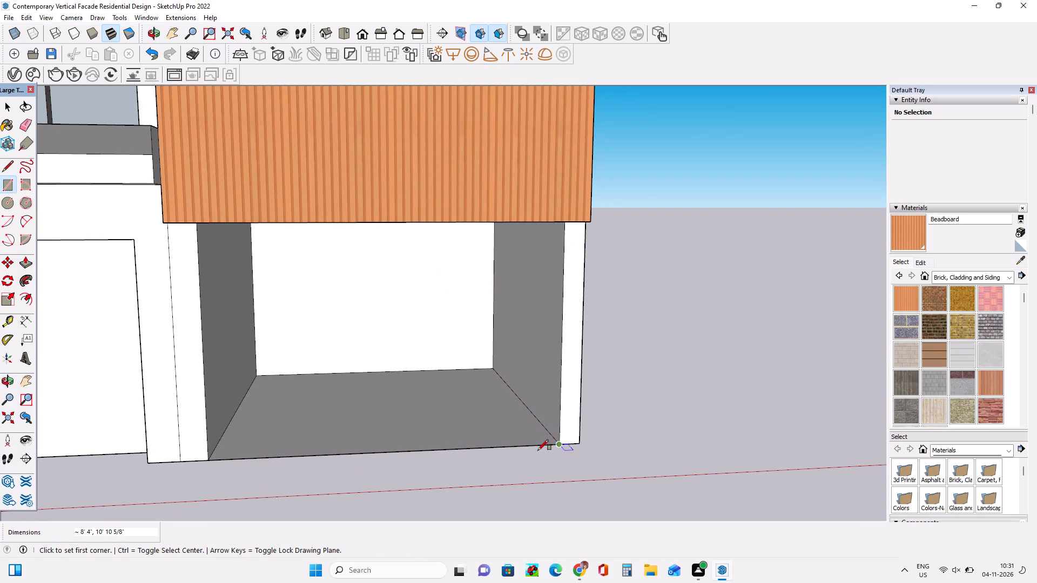
Close the gap between the ceiling and the new side wall with a narrow rectangle about 10 3/16" by 11' 4 13/16".
middle_drag(541, 451, 553, 412)
scroll(553, 412, down, 3)
middle_drag(548, 403, 491, 283)
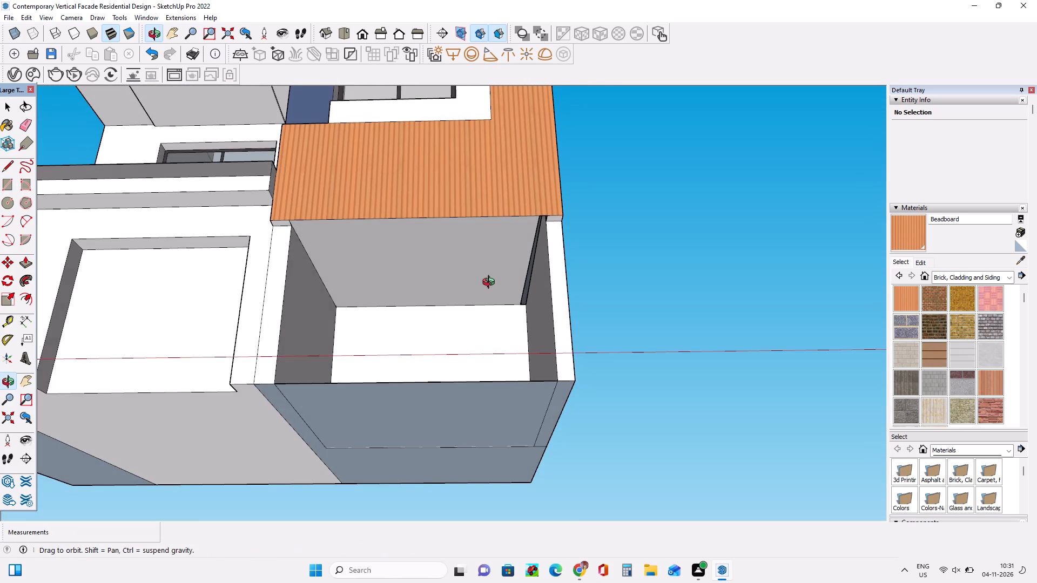
middle_drag(491, 283, 490, 284)
scroll(511, 280, up, 8)
click(532, 317)
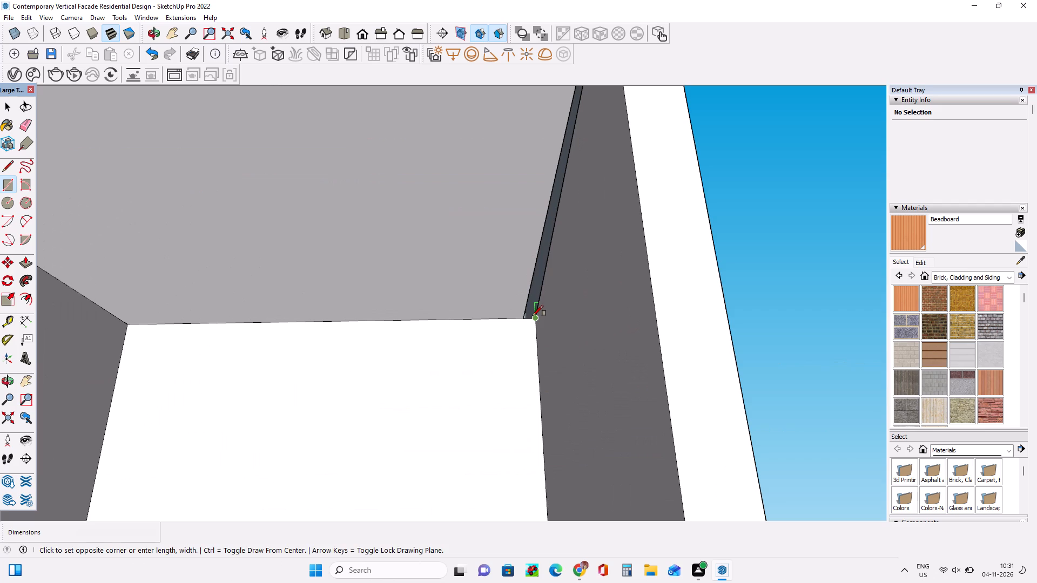
scroll(529, 262, down, 4)
middle_drag(534, 255, 547, 267)
scroll(543, 257, down, 7)
middle_drag(552, 234, 570, 172)
scroll(559, 196, up, 8)
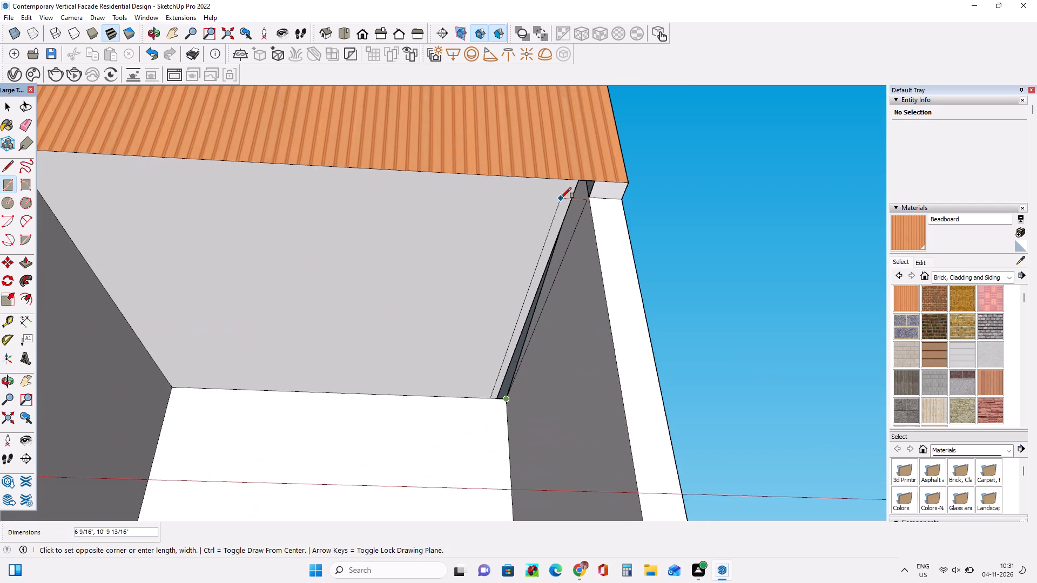
middle_drag(554, 182, 544, 103)
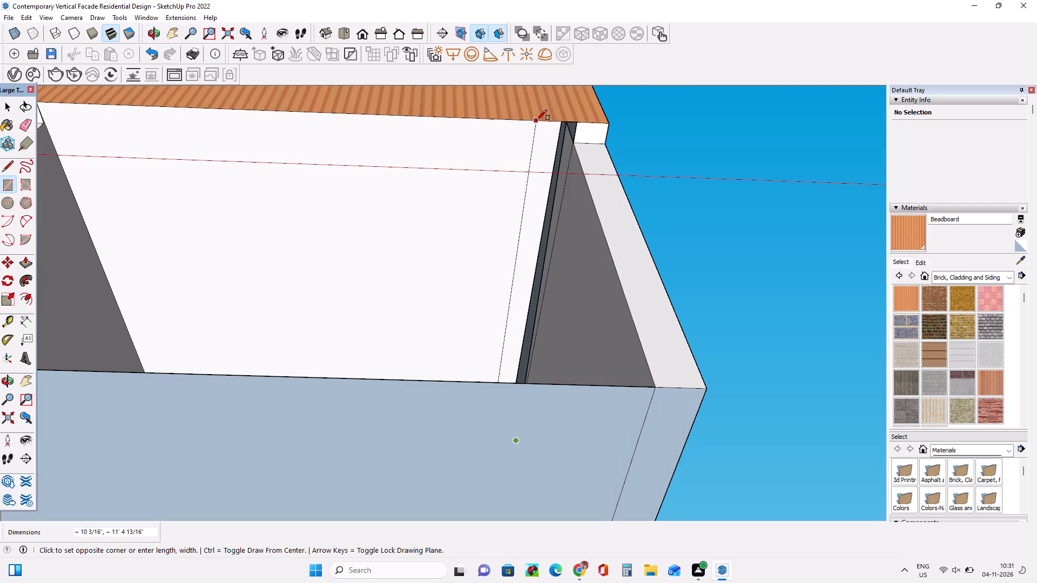
click(536, 120)
Erase the two leftover lengthwise lines on the opening's ceiling so that it becomes a single face.
middle_drag(540, 251, 507, 325)
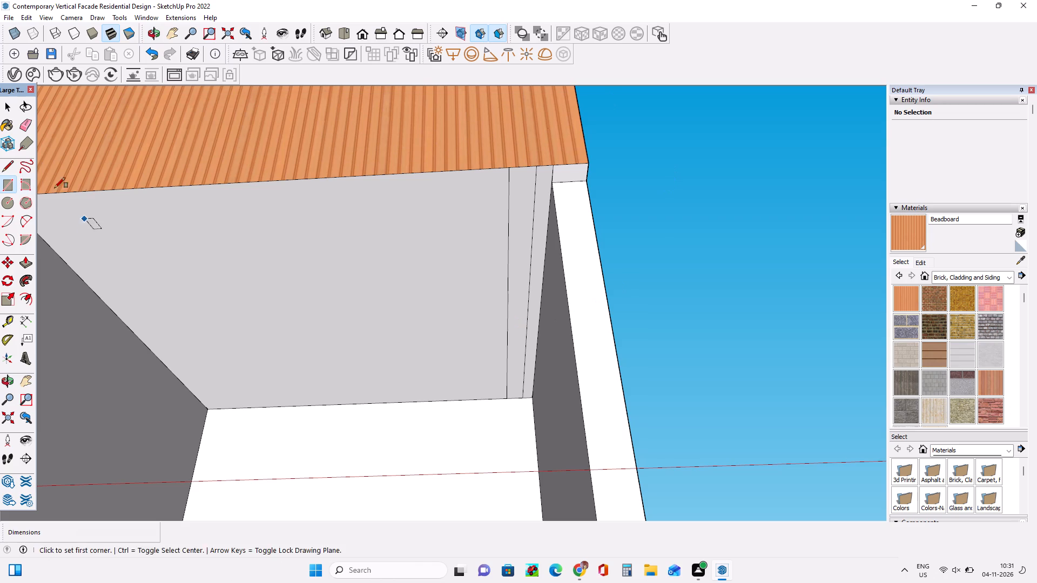
click(21, 118)
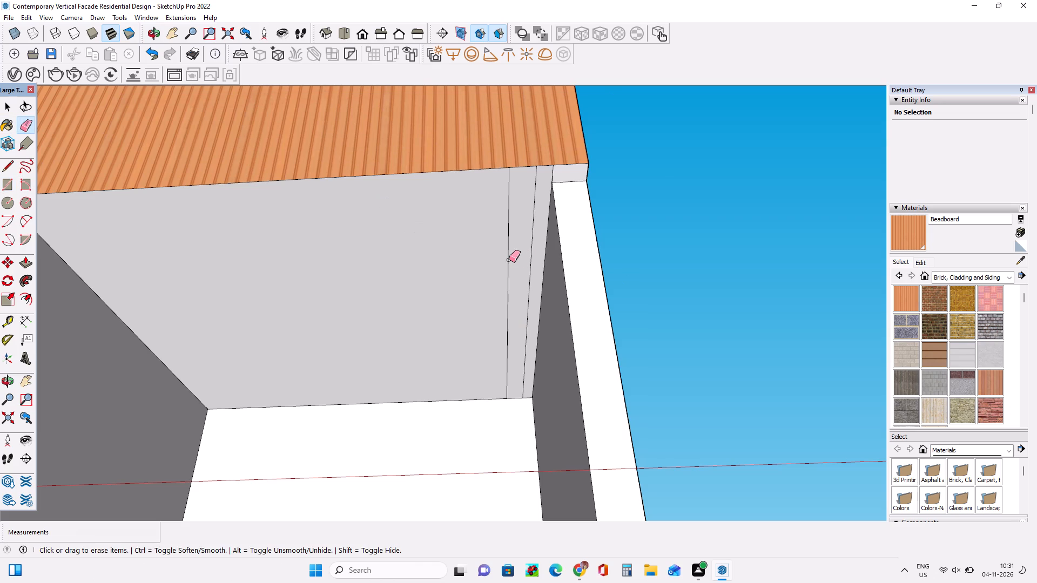
drag(509, 260, 516, 262)
click(535, 269)
click(531, 264)
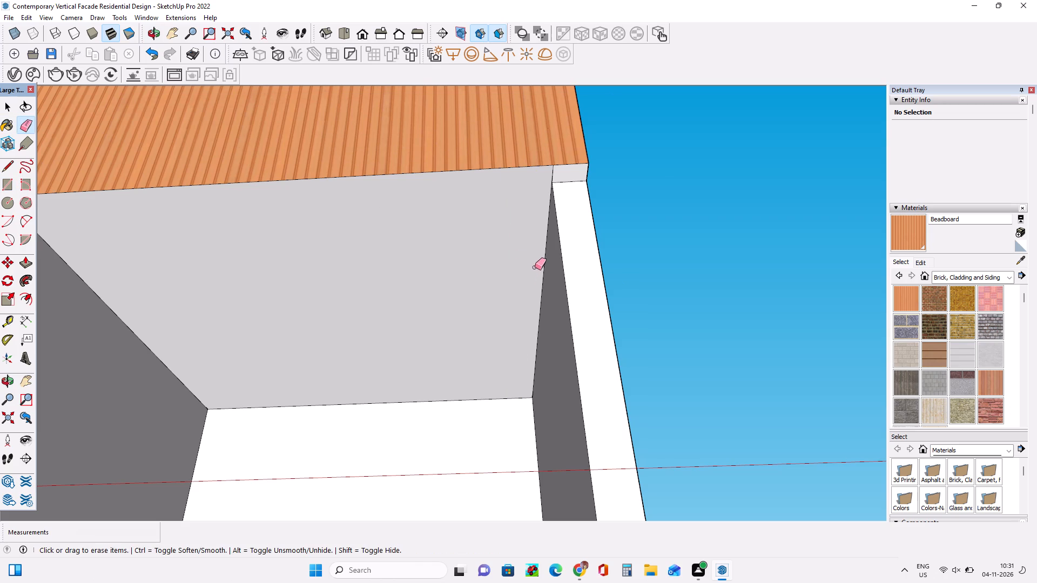
Examine the building from the front, side and back, and compare the front facade with the reference image.
middle_drag(521, 302, 544, 363)
scroll(544, 363, down, 14)
middle_drag(545, 367, 543, 395)
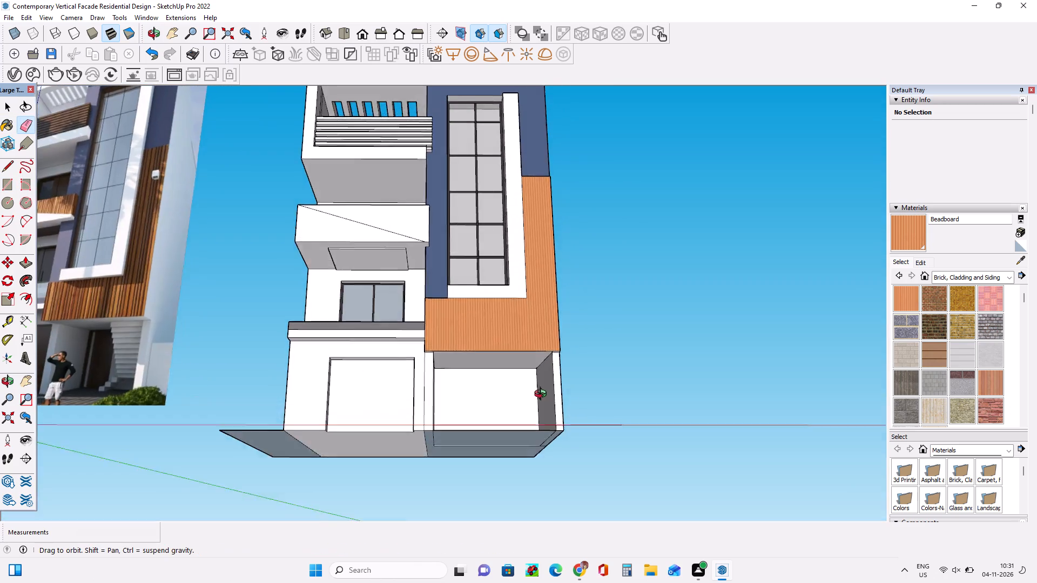
middle_drag(543, 395, 36, 458)
middle_drag(518, 438, 299, 443)
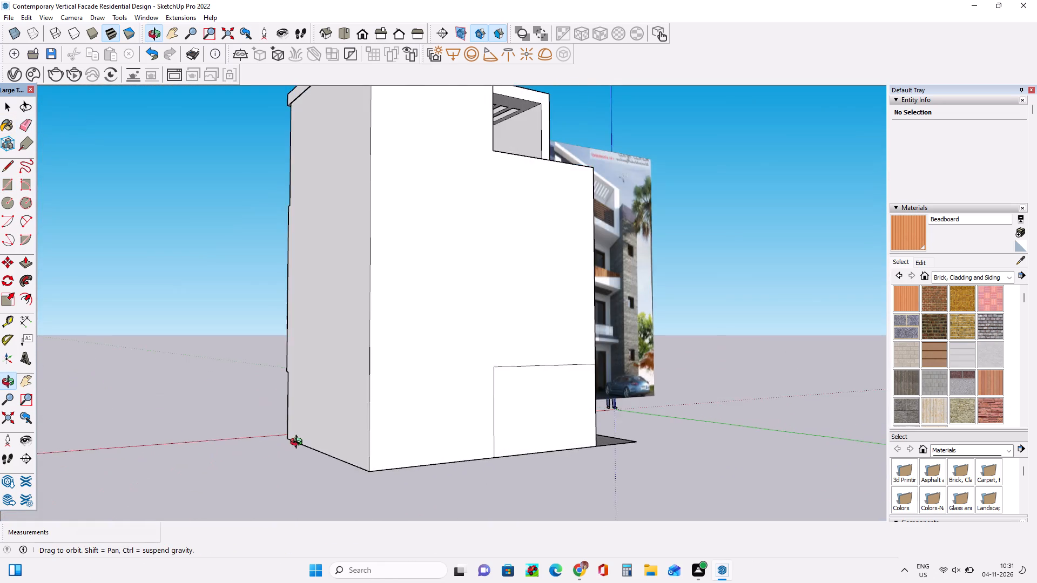
middle_drag(299, 443, 802, 446)
middle_drag(386, 371, 574, 456)
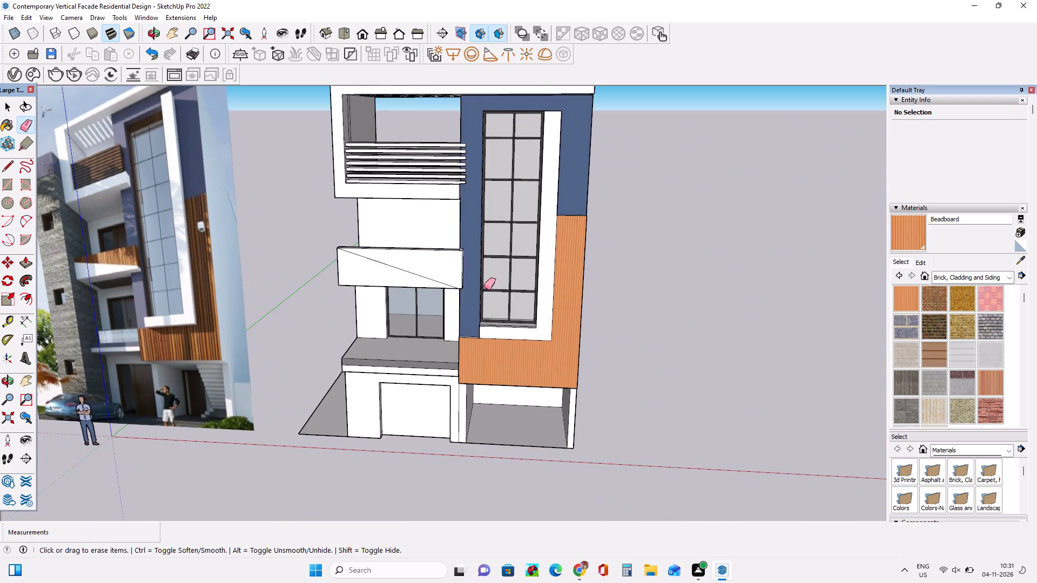
scroll(421, 418, down, 5)
scroll(440, 211, up, 2)
middle_drag(409, 405, 423, 370)
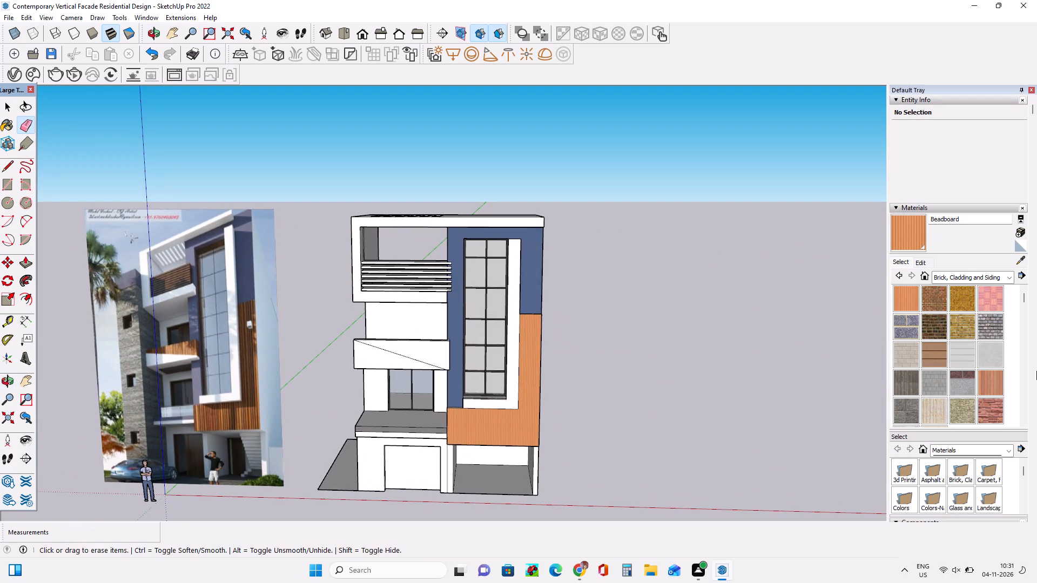
click(19, 383)
drag(392, 435, 396, 415)
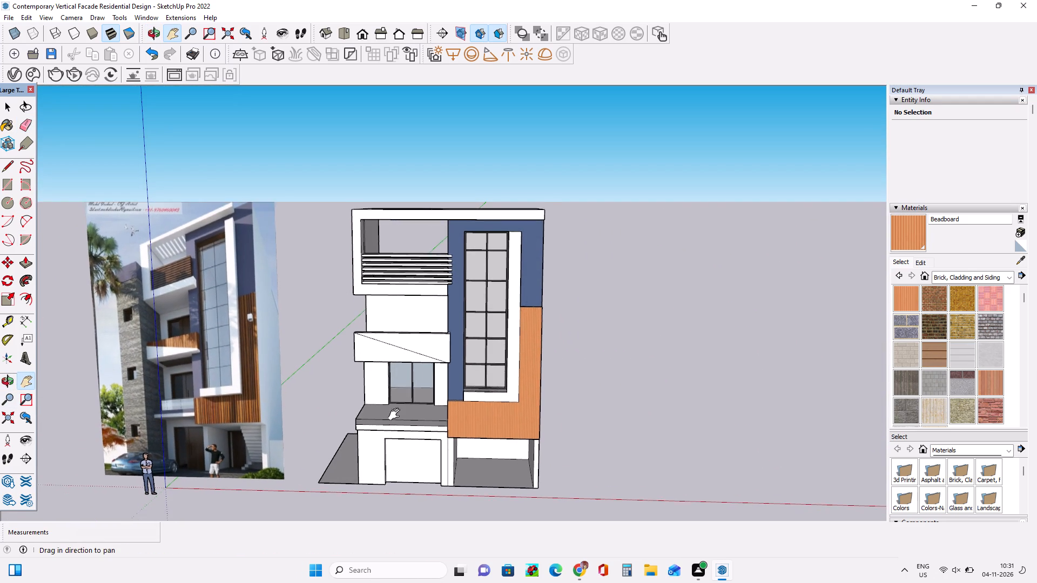
drag(396, 415, 414, 391)
scroll(417, 396, up, 3)
middle_drag(416, 397, 425, 409)
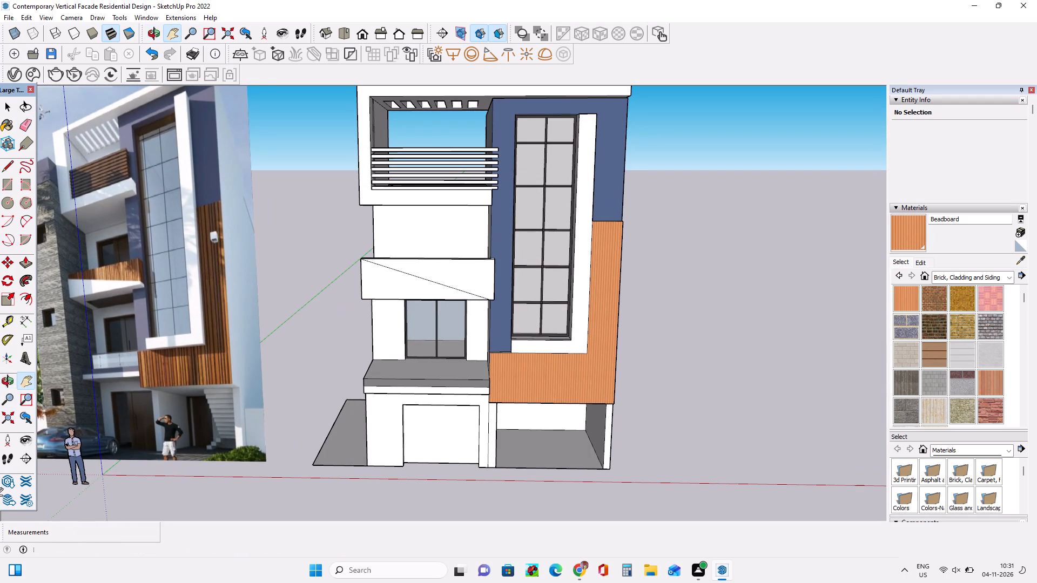
middle_drag(487, 376, 497, 386)
middle_drag(480, 490, 487, 483)
scroll(439, 514, down, 3)
middle_drag(450, 493, 461, 437)
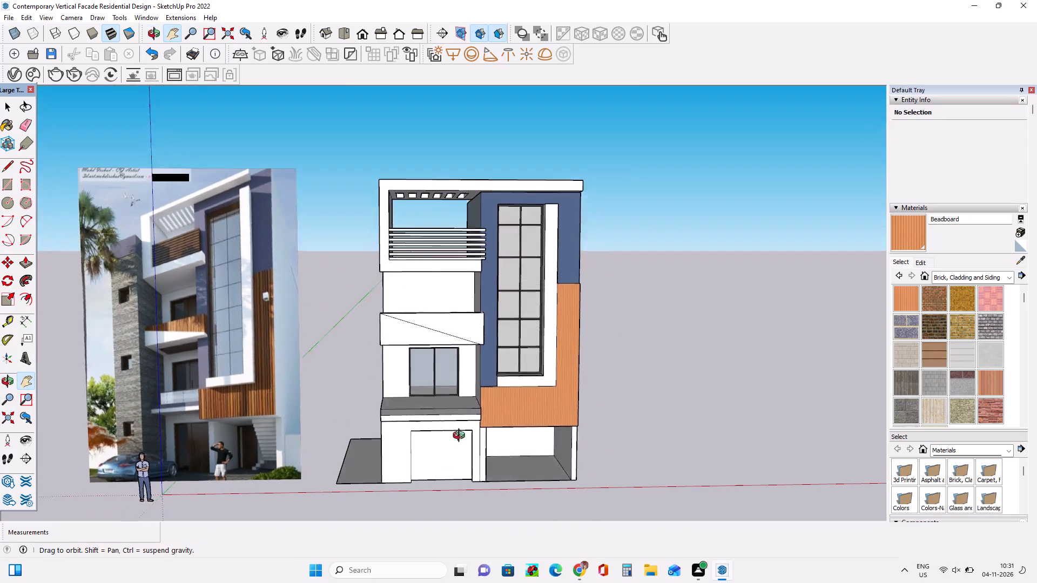
middle_drag(461, 437, 462, 432)
scroll(429, 479, up, 1)
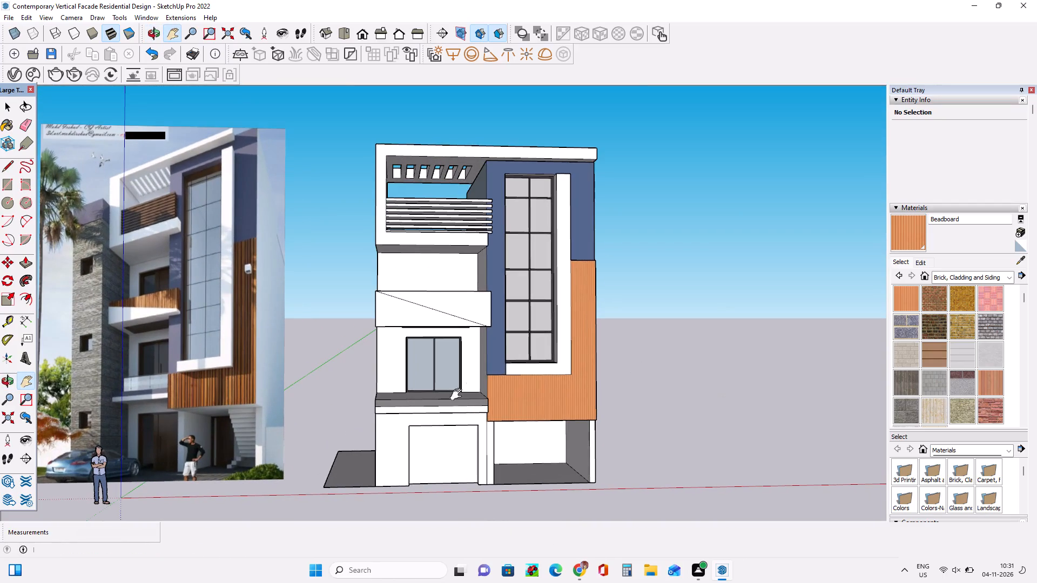
middle_click(624, 440)
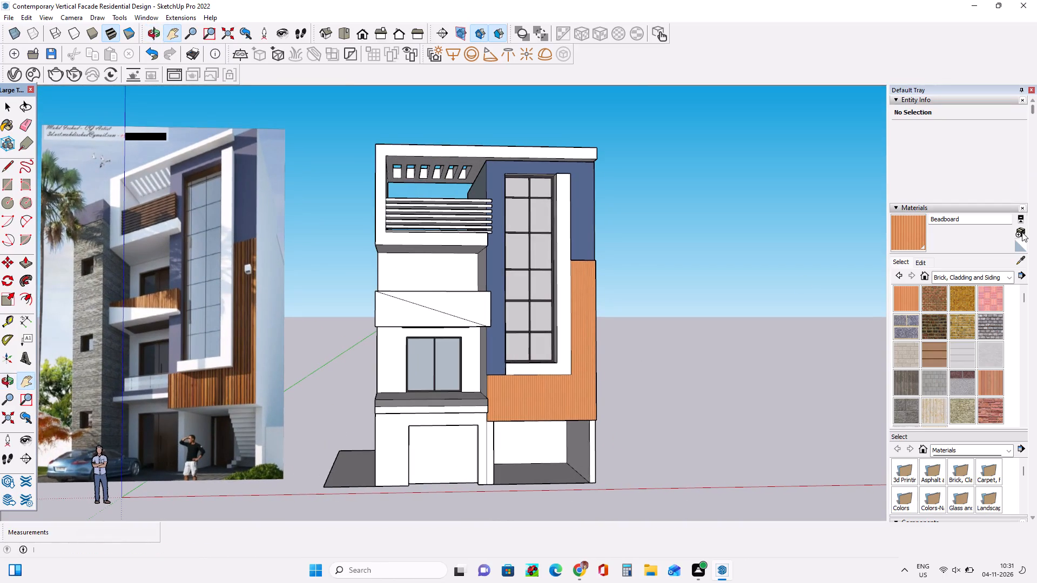
Create a darker brown version of the Beadboard material and paint the L-shaped cladding around the tall window with it.
click(1022, 234)
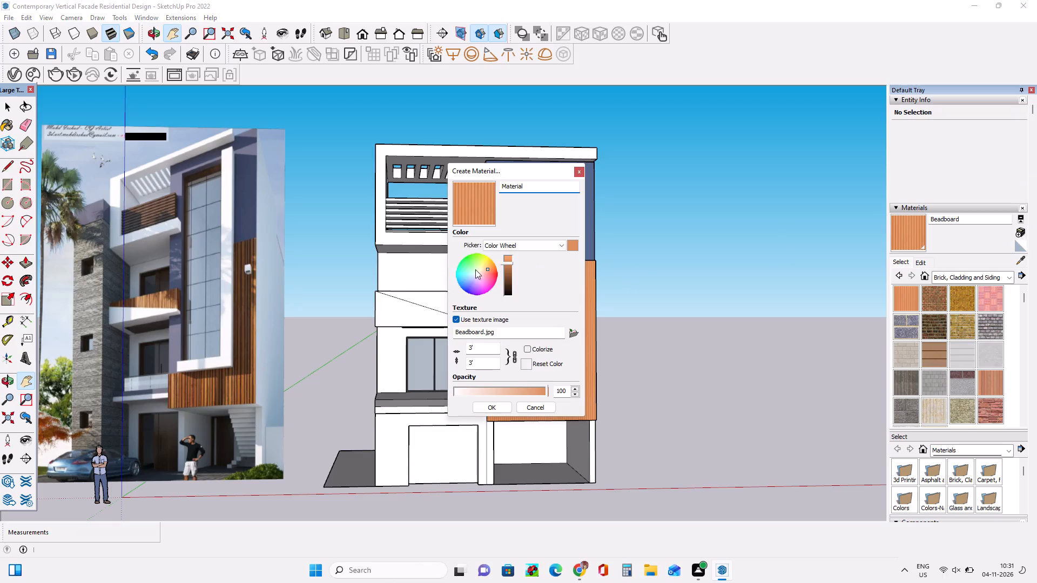
click(507, 276)
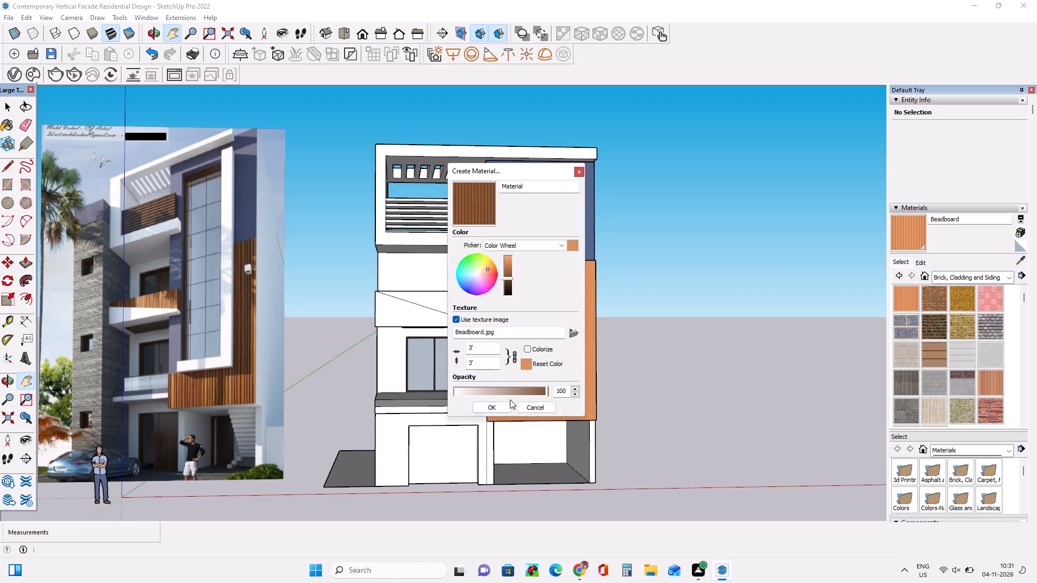
click(504, 404)
click(541, 395)
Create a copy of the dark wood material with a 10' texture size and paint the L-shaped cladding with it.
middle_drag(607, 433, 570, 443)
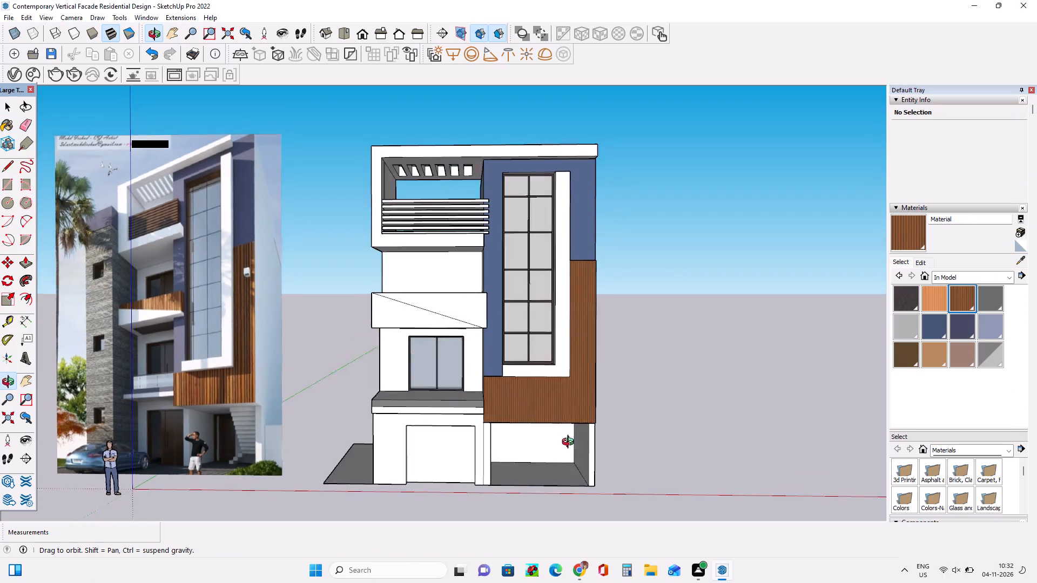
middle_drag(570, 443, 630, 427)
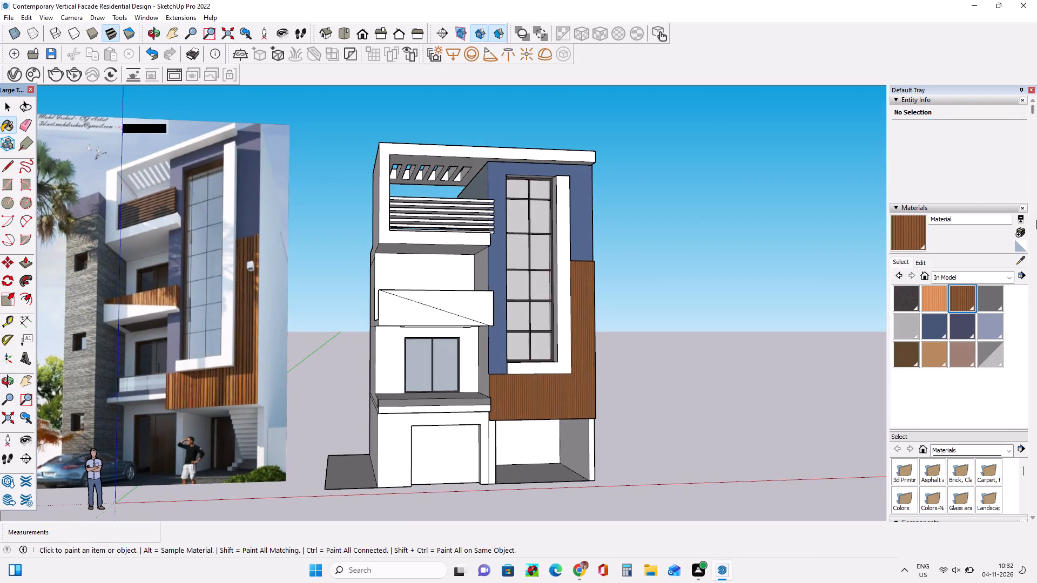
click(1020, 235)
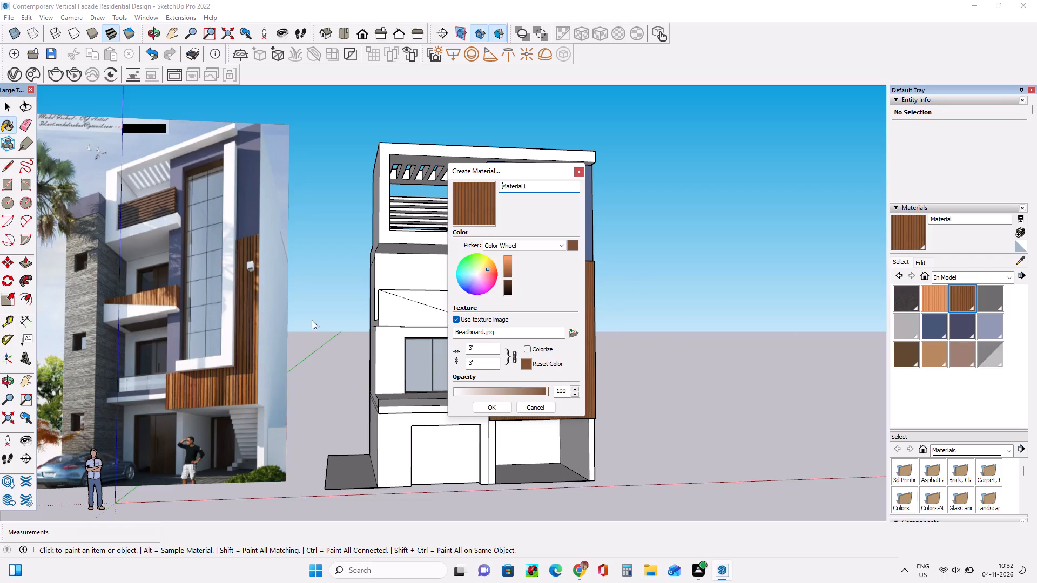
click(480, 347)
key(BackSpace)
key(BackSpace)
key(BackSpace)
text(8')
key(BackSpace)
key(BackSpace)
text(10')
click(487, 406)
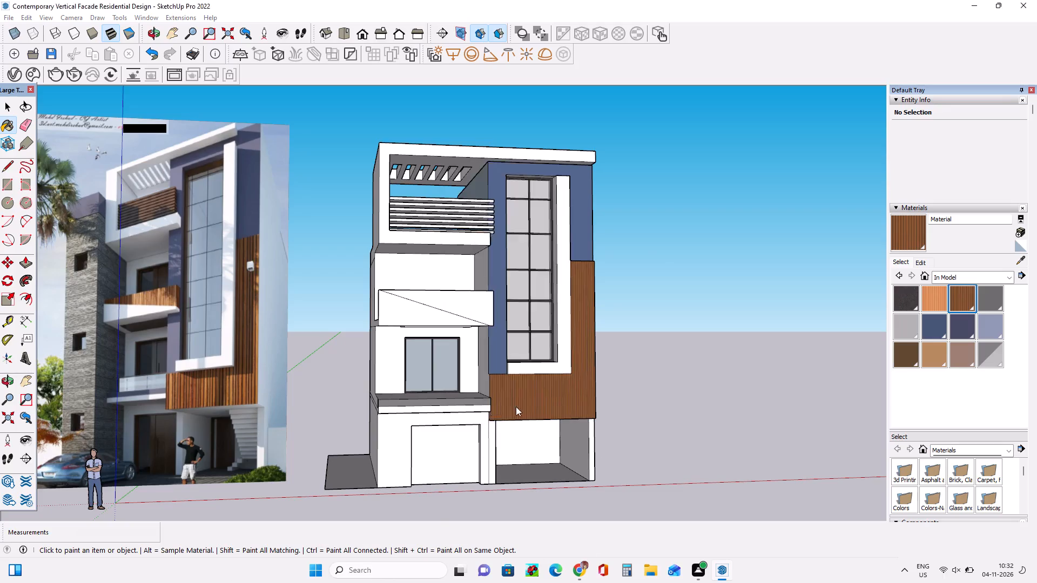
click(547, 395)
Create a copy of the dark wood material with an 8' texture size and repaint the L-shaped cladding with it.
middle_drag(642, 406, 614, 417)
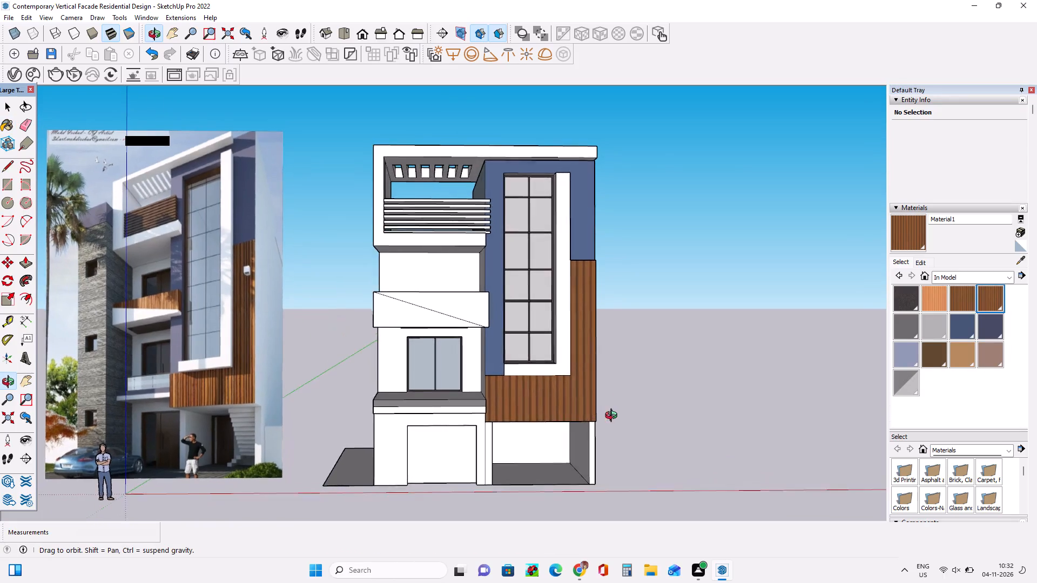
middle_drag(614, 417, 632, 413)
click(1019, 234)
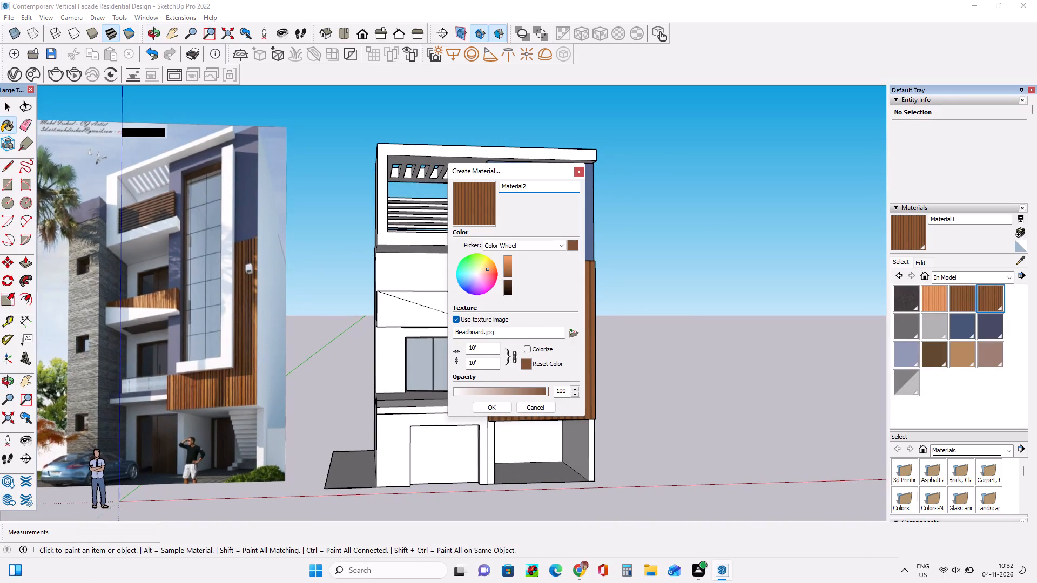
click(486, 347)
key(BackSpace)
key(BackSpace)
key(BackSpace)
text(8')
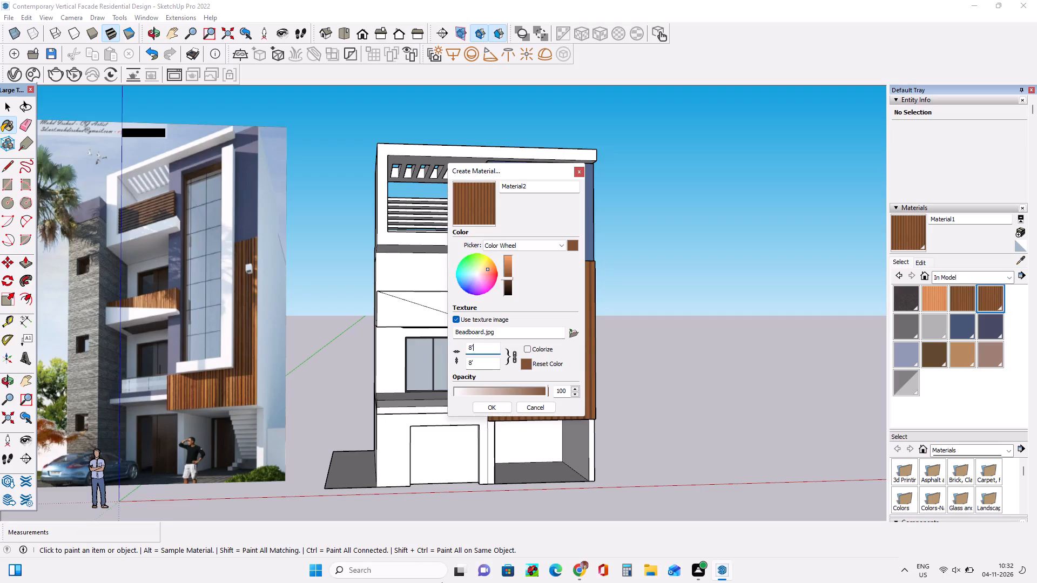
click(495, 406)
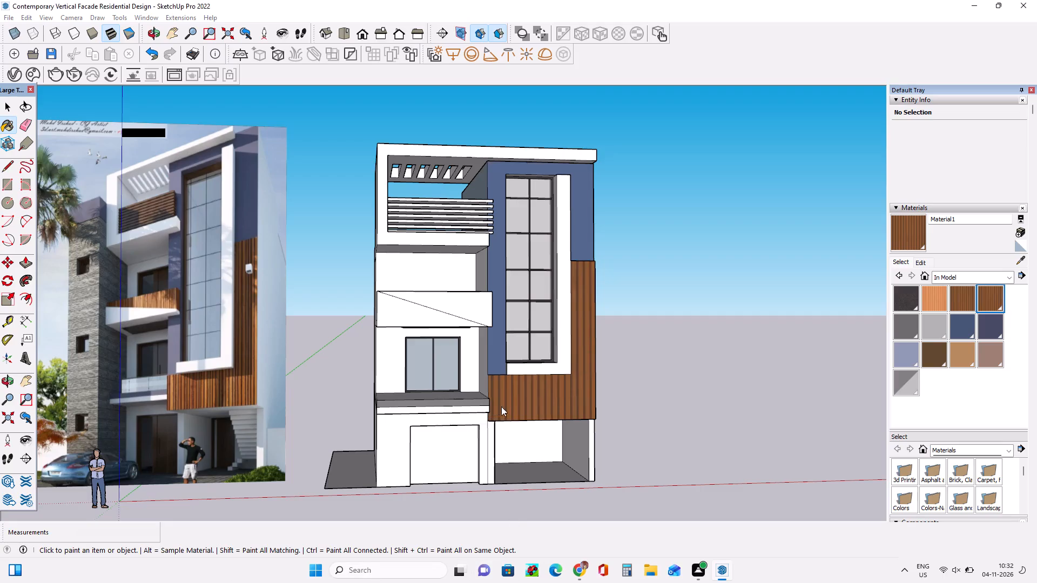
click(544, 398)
Compare the plank spacing of the repainted cladding with the wood cladding in the reference image.
middle_drag(527, 429, 522, 429)
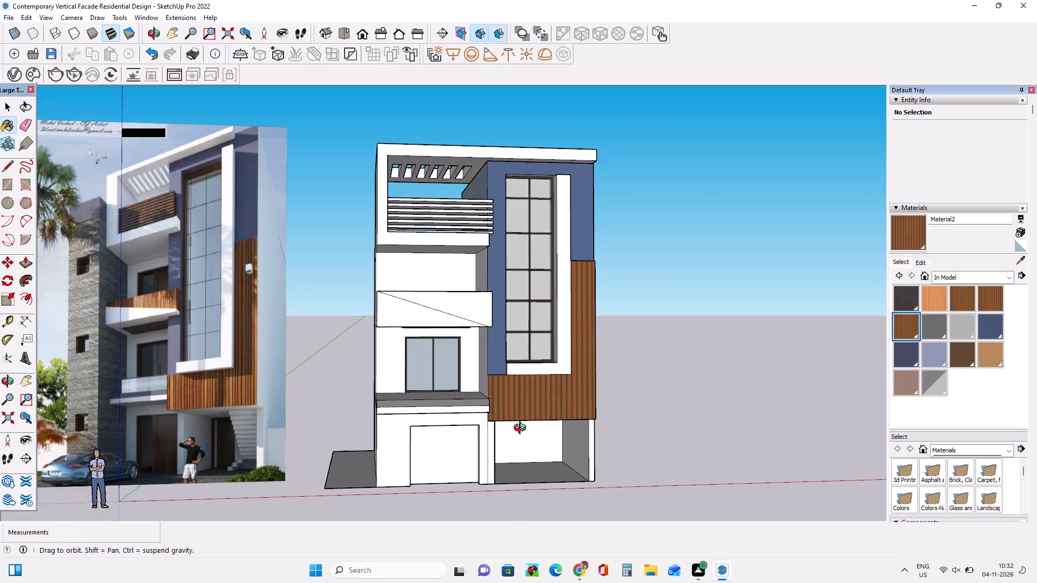
middle_drag(522, 429, 463, 433)
middle_drag(536, 414, 591, 422)
scroll(201, 414, up, 3)
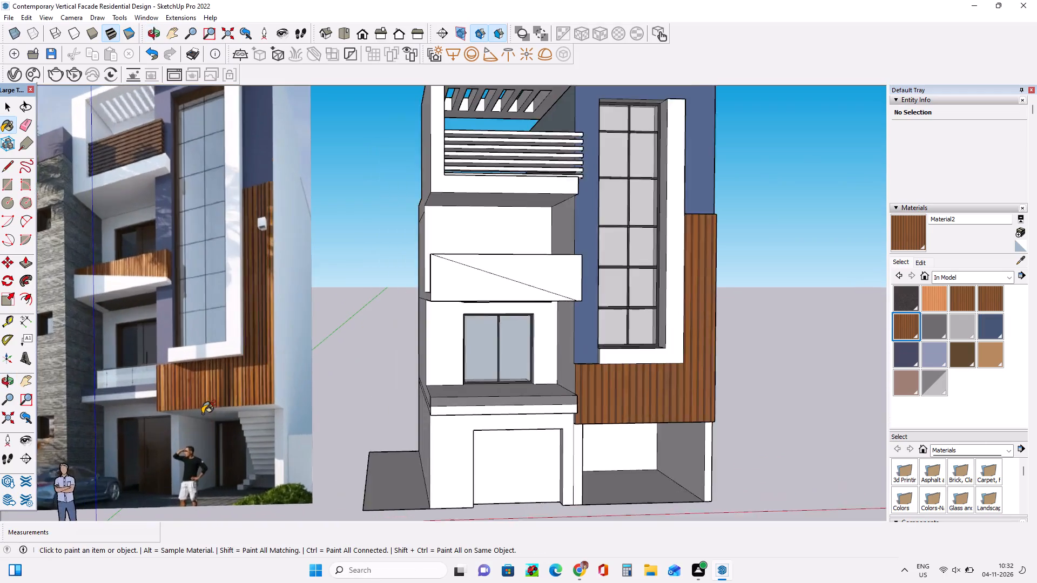
scroll(204, 413, up, 8)
scroll(227, 413, down, 14)
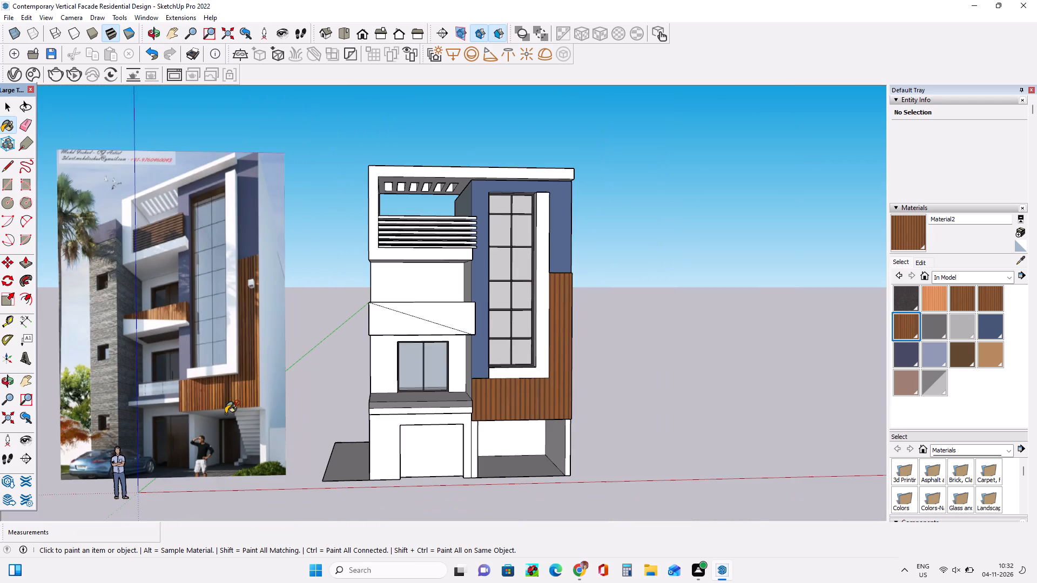
middle_drag(491, 422, 401, 418)
scroll(465, 415, up, 5)
middle_drag(473, 422, 441, 421)
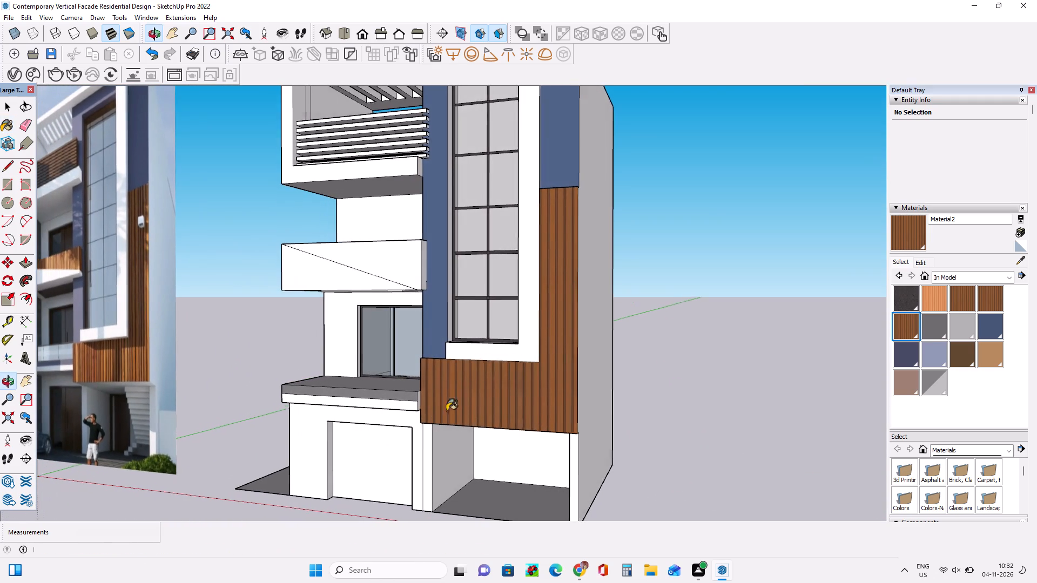
Create a copy of the dark wood material with a 7' texture size and repaint the L-shaped cladding with it.
click(1022, 234)
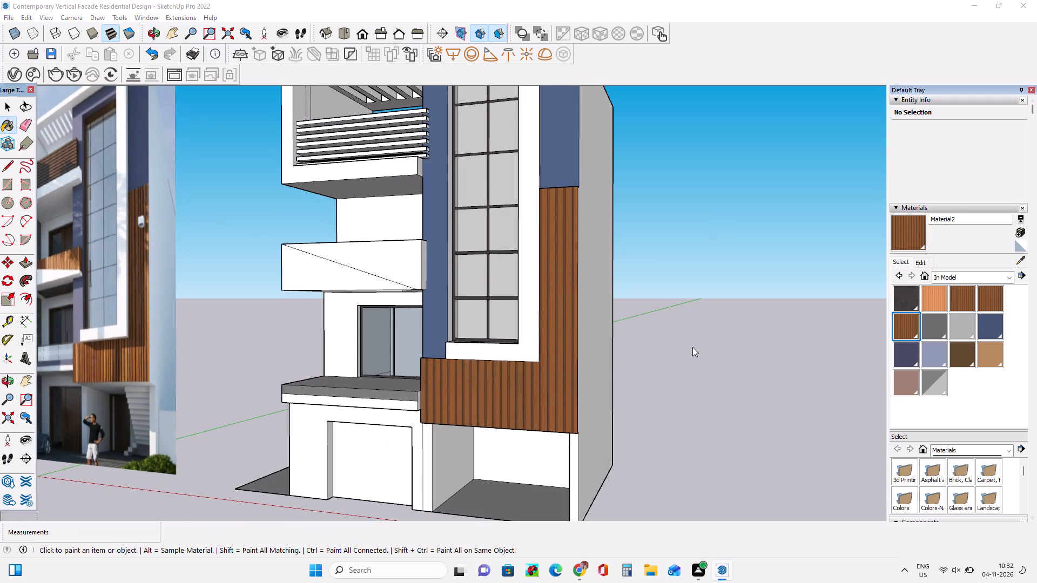
click(488, 345)
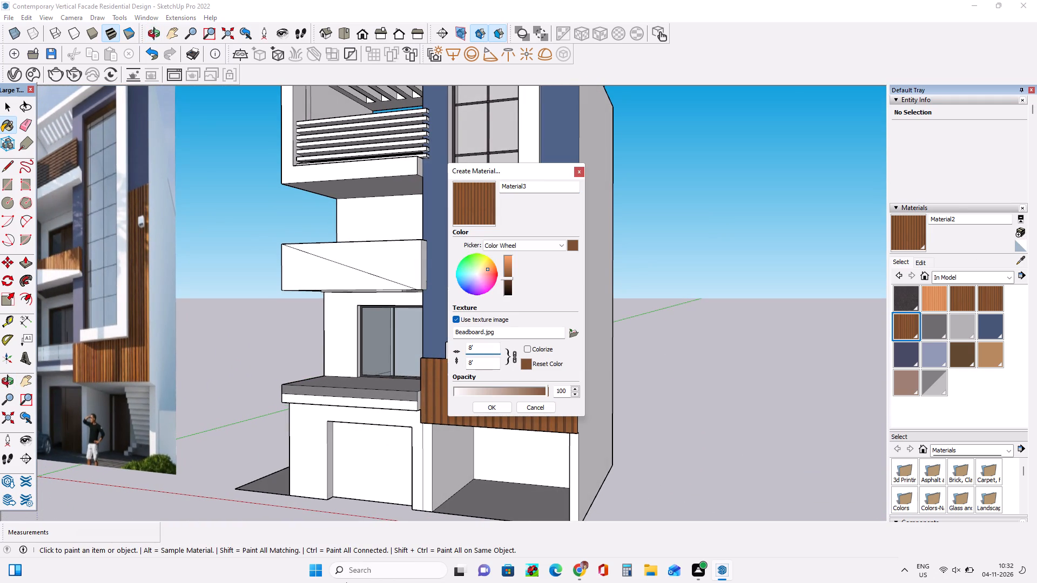
key(BackSpace)
key(4)
key(BackSpace)
text(7')
key(BackSpace)
key(BackSpace)
scroll(353, 440, up, 1)
key(BackSpace)
text(7')
click(489, 409)
click(490, 412)
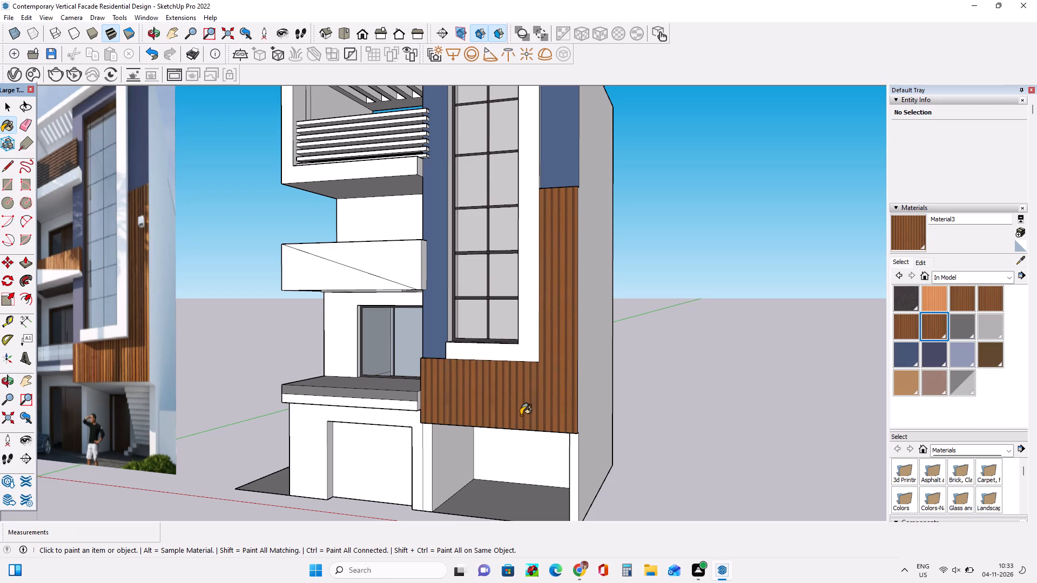
Paint the upper triangular half of the middle balcony's front with the 7' dark wood material.
middle_drag(522, 416, 617, 418)
scroll(617, 418, down, 5)
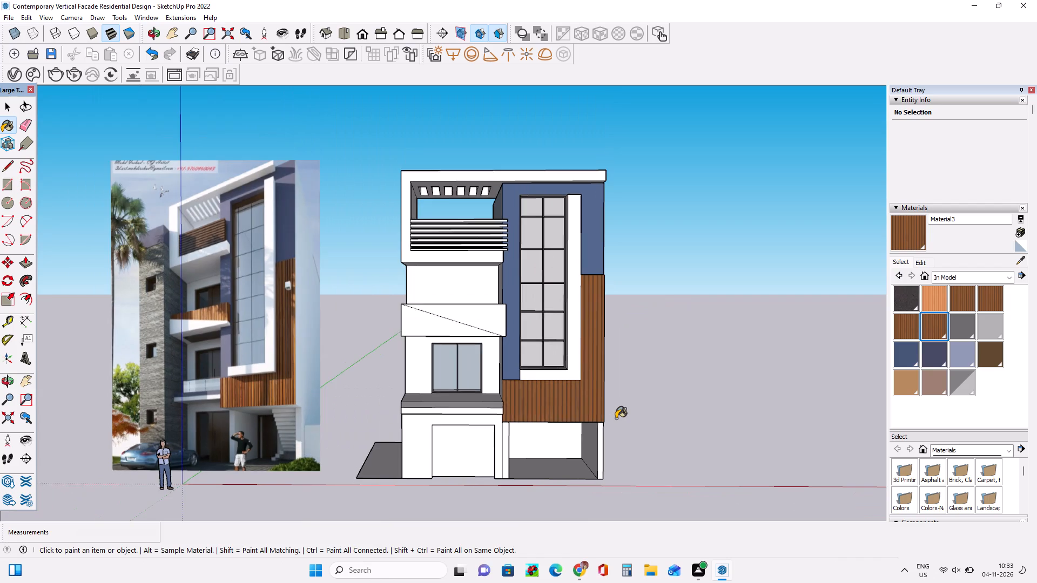
middle_drag(616, 418, 622, 377)
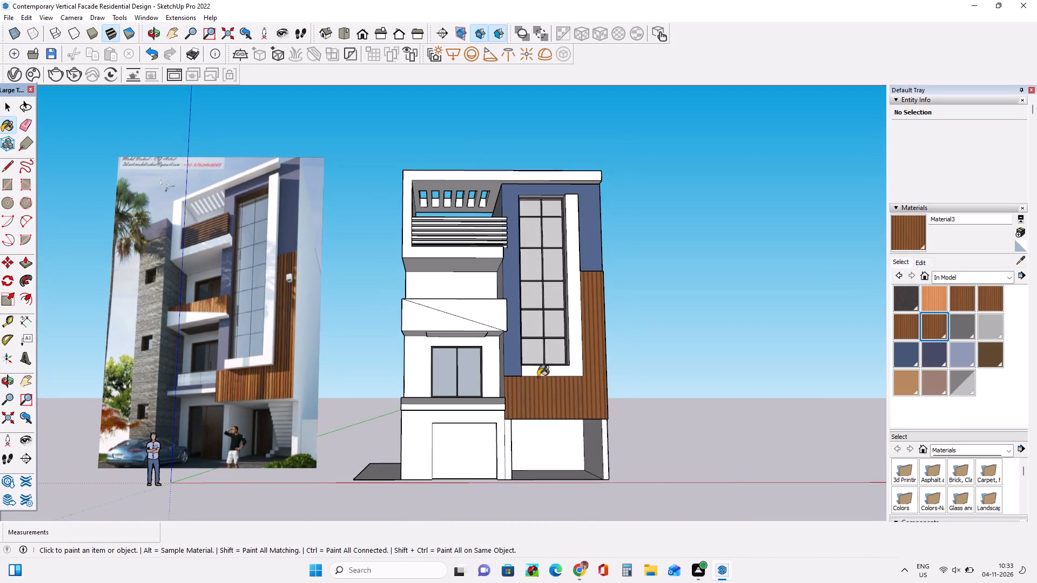
middle_drag(507, 405, 510, 411)
scroll(464, 451, up, 4)
middle_drag(427, 390, 495, 385)
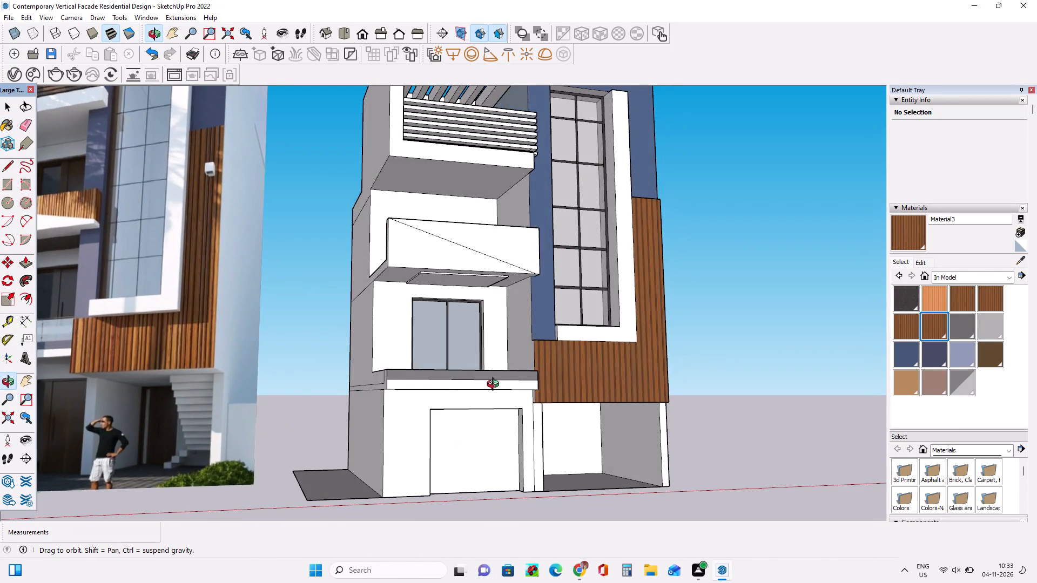
middle_drag(495, 385, 556, 393)
middle_drag(541, 382, 181, 399)
click(395, 248)
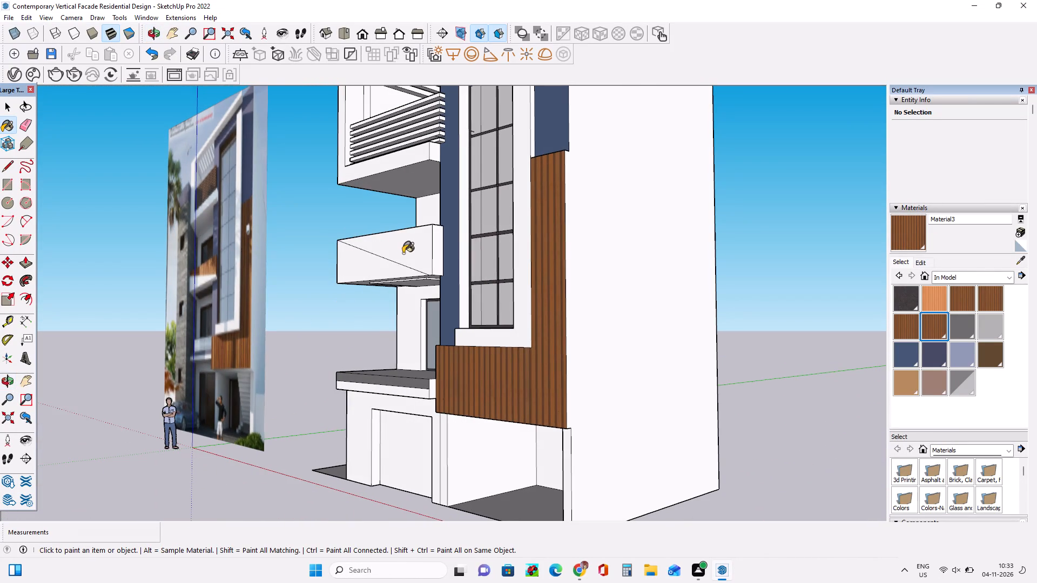
middle_drag(433, 272, 528, 313)
middle_drag(460, 309, 377, 331)
scroll(426, 288, up, 3)
click(454, 278)
Examine the painted balcony and cladding from several angles and compare the facade with the reference image.
middle_drag(435, 314, 583, 302)
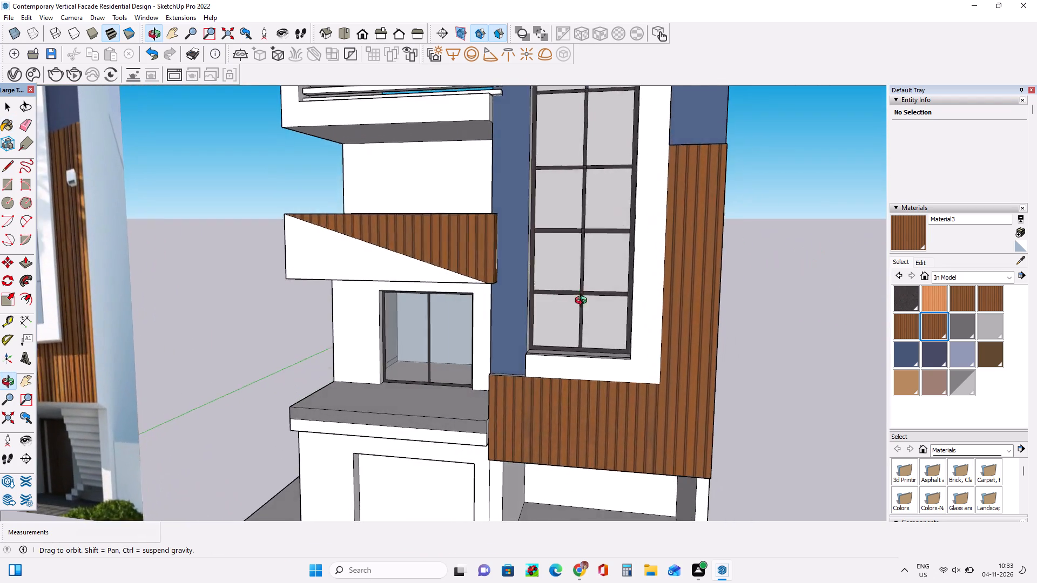
middle_drag(583, 302, 583, 301)
scroll(583, 302, down, 8)
middle_drag(603, 336, 618, 350)
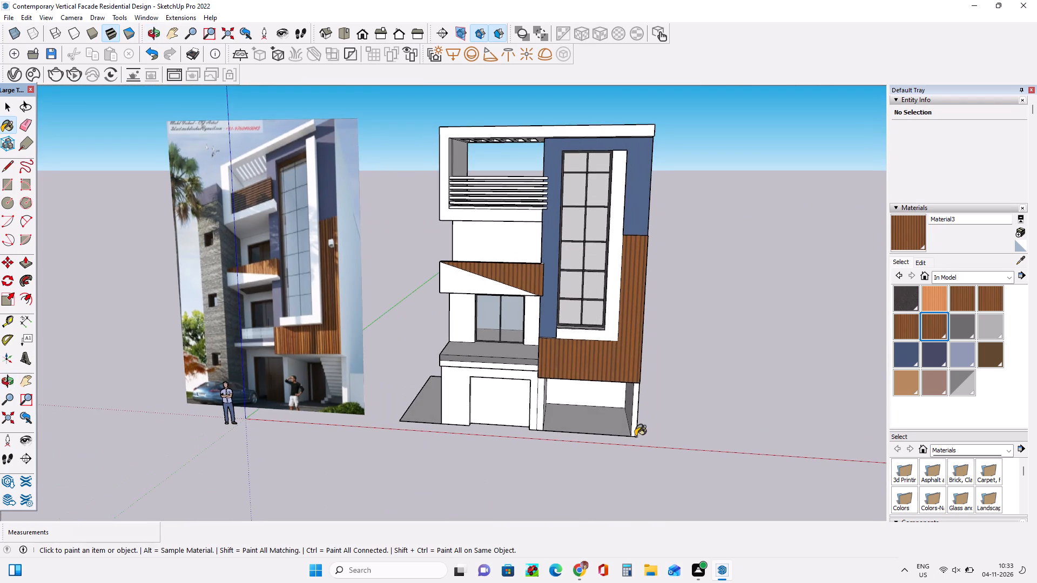
scroll(633, 439, down, 3)
middle_drag(611, 335, 623, 271)
scroll(484, 266, up, 1)
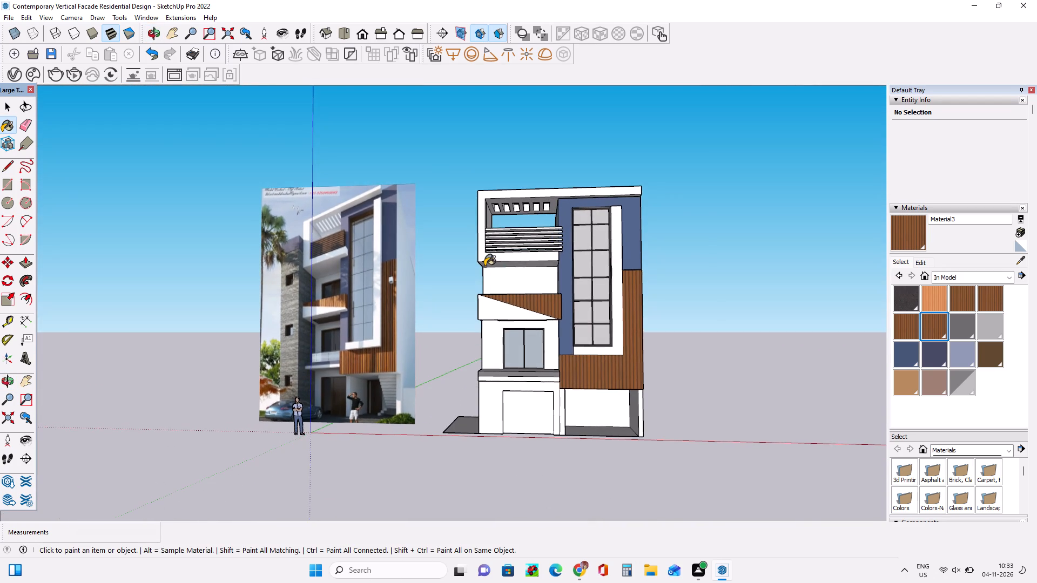
scroll(484, 266, up, 2)
middle_drag(487, 269, 492, 281)
scroll(456, 281, down, 2)
middle_drag(656, 356, 589, 364)
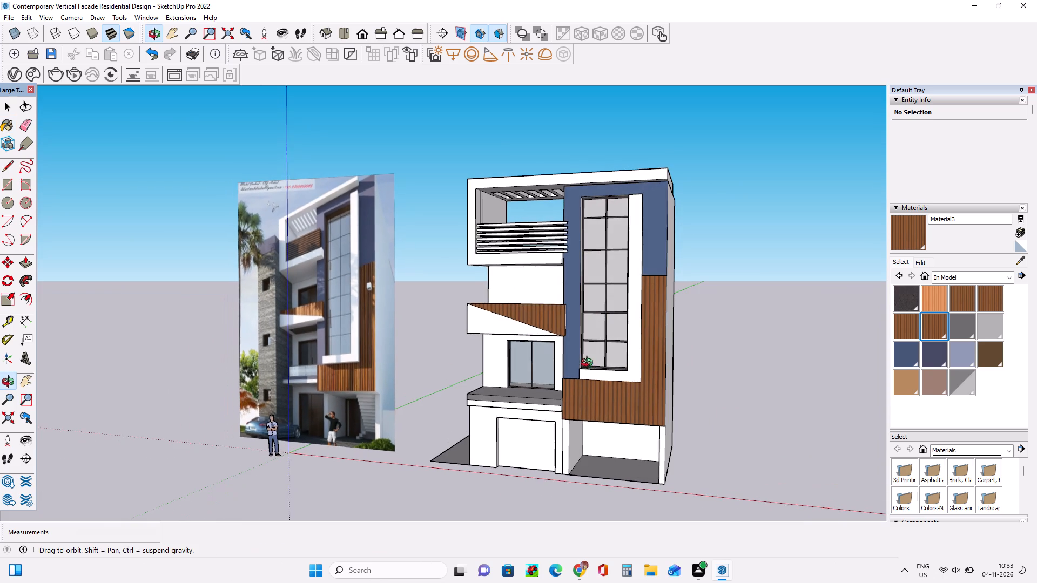
middle_drag(589, 364, 595, 352)
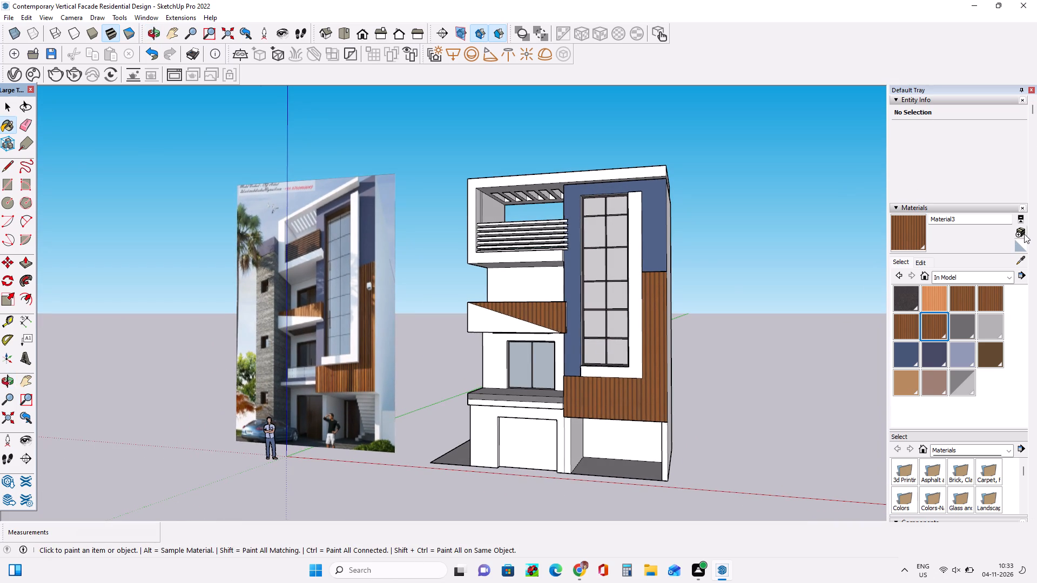
Create a copy of the dark wood material with a 6' texture size and repaint the L-shaped cladding and the middle balcony's triangular front with it.
click(1021, 229)
click(479, 345)
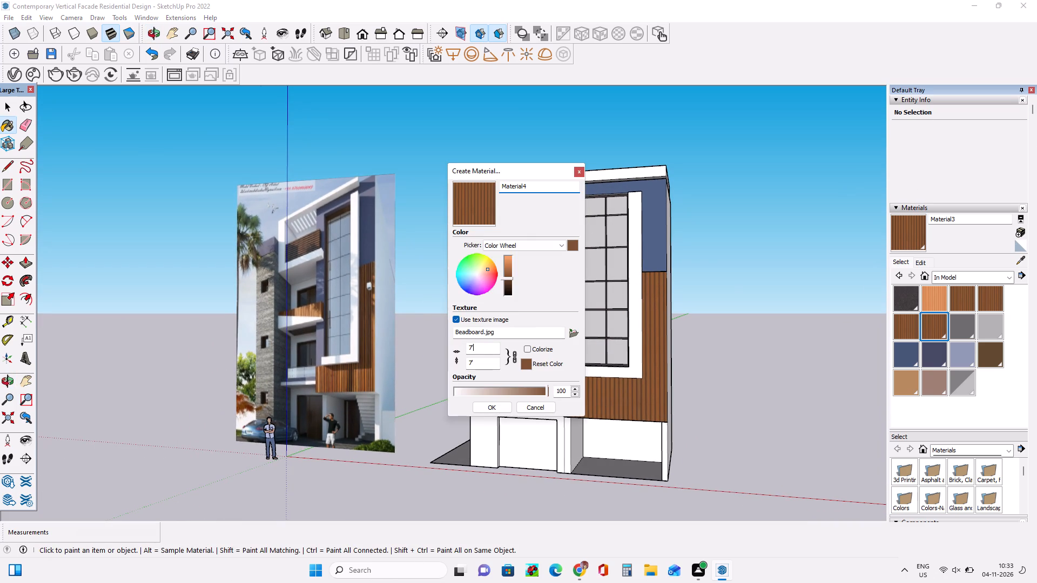
key(BackSpace)
key(BackSpace)
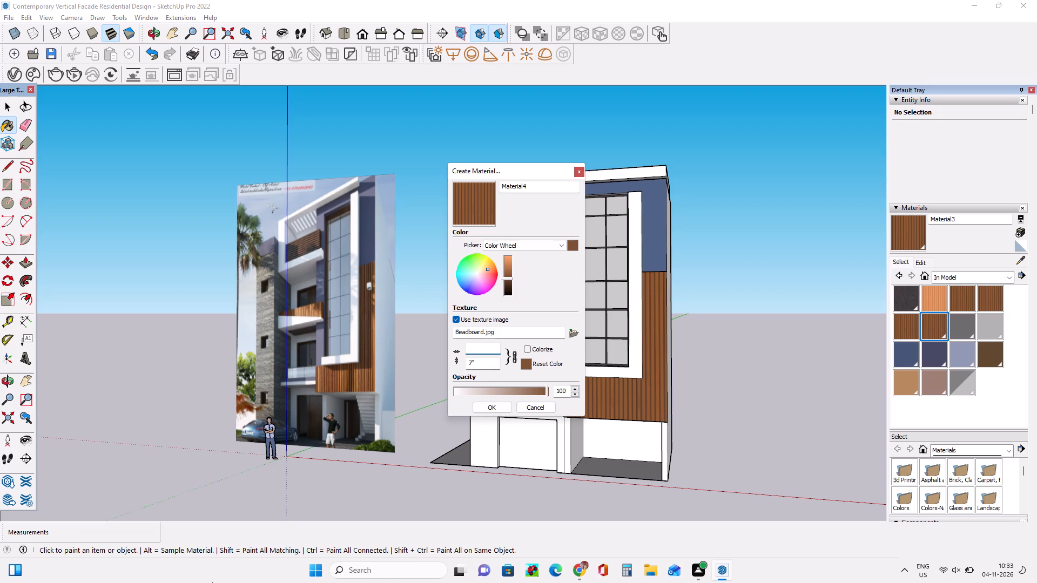
text(6')
click(499, 409)
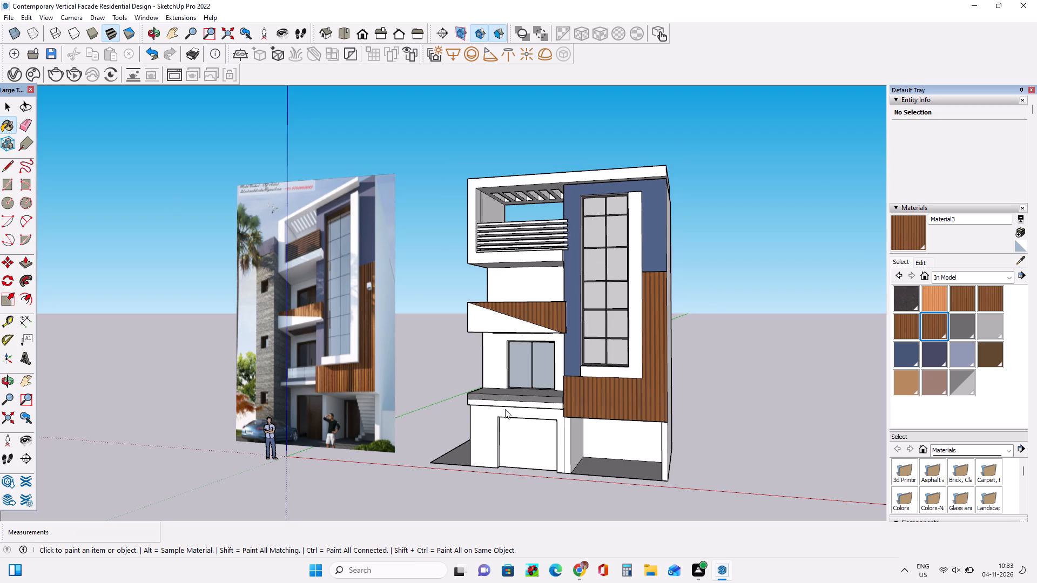
click(635, 401)
click(638, 405)
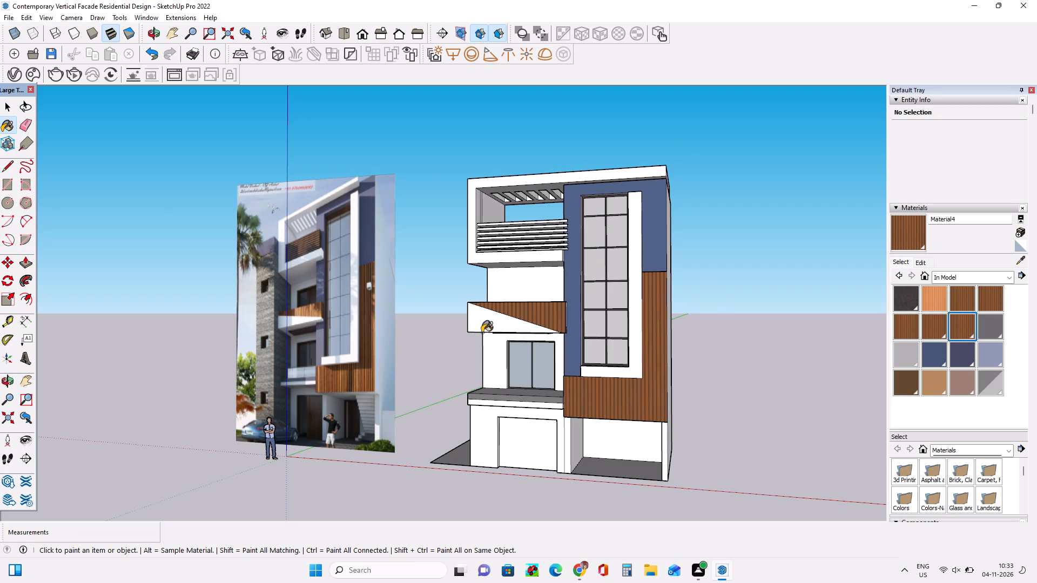
click(546, 321)
Examine the repainted cladding and balcony from several angles and compare the facade with the reference image.
middle_drag(382, 381, 459, 393)
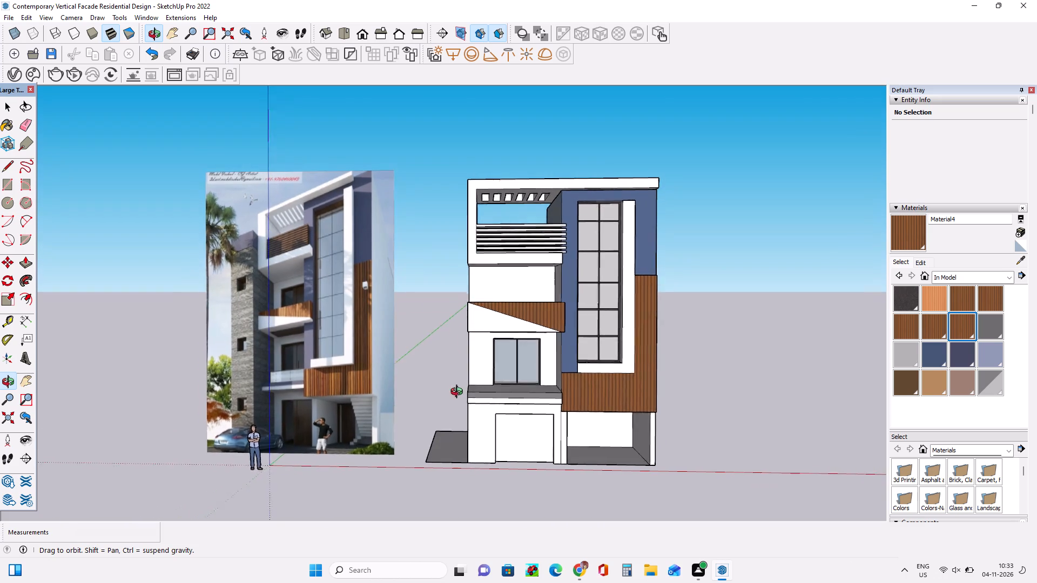
middle_drag(459, 393, 449, 408)
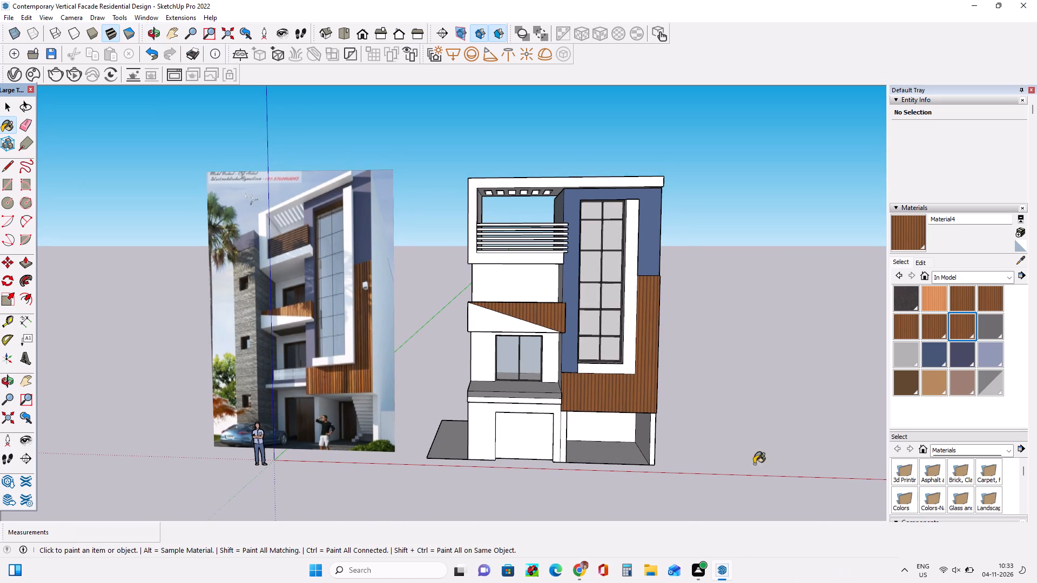
middle_drag(604, 444, 598, 387)
scroll(508, 446, up, 3)
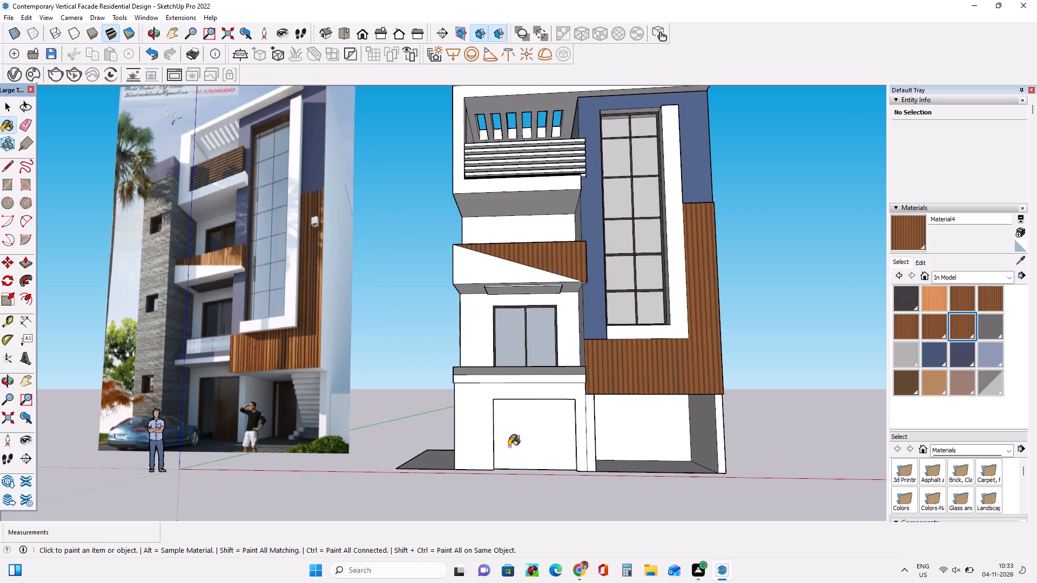
middle_drag(512, 448, 511, 465)
scroll(225, 442, up, 13)
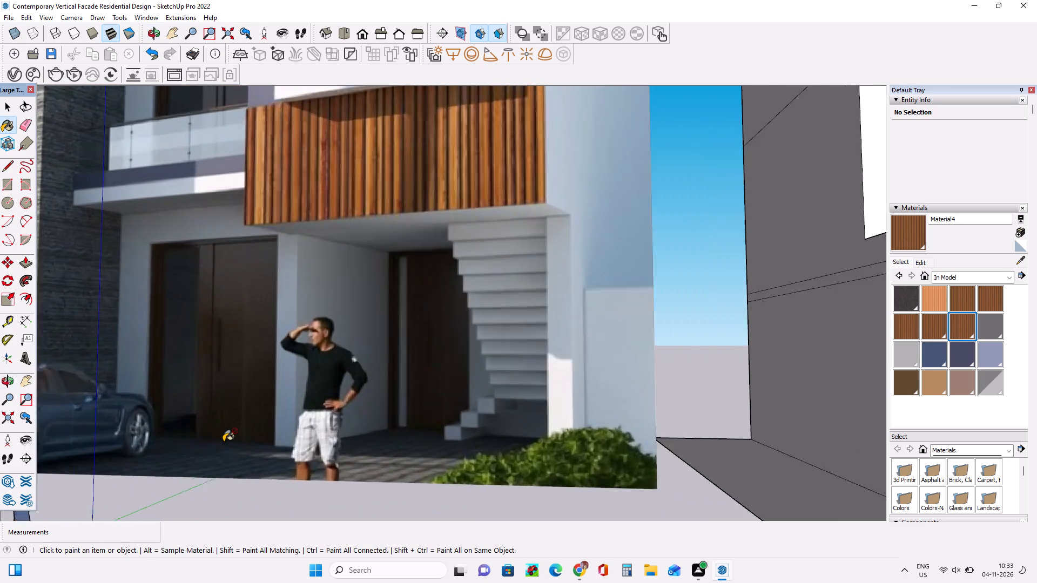
scroll(225, 441, up, 1)
scroll(225, 441, down, 14)
middle_drag(225, 441, 233, 441)
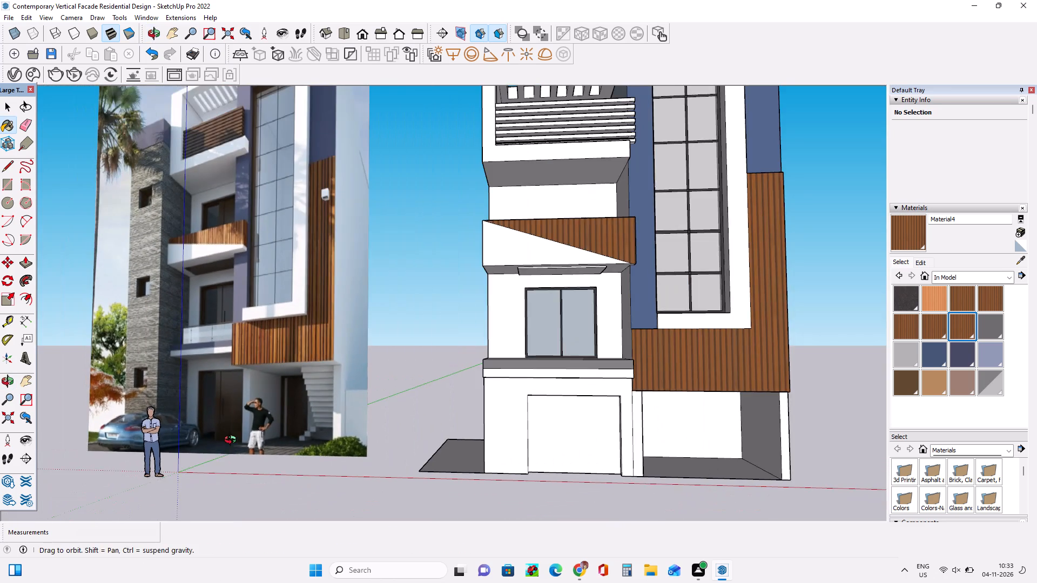
middle_drag(233, 441, 254, 452)
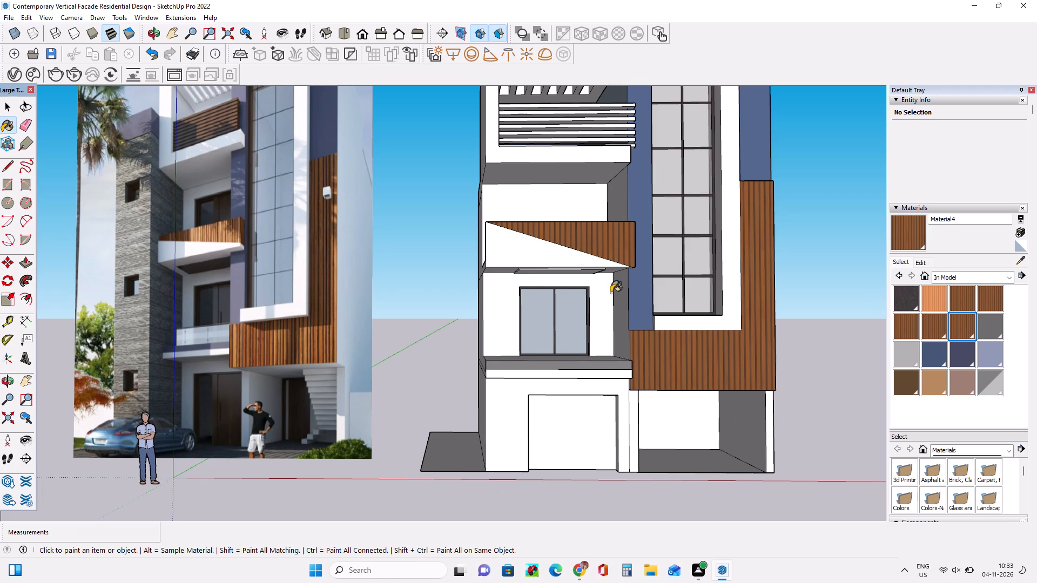
scroll(594, 401, down, 2)
scroll(468, 412, down, 3)
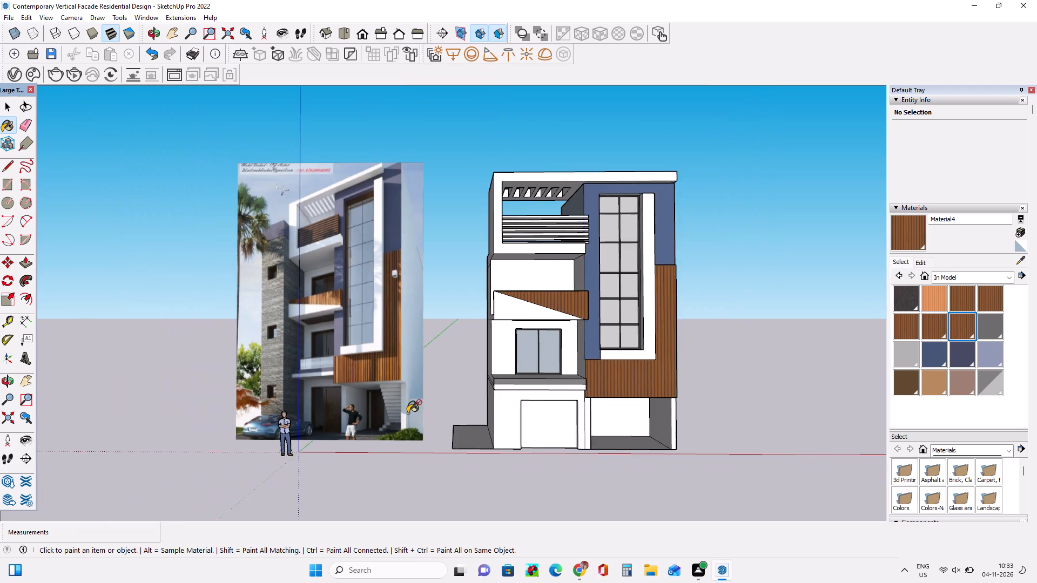
scroll(408, 412, down, 3)
scroll(731, 403, up, 4)
middle_drag(556, 398, 558, 390)
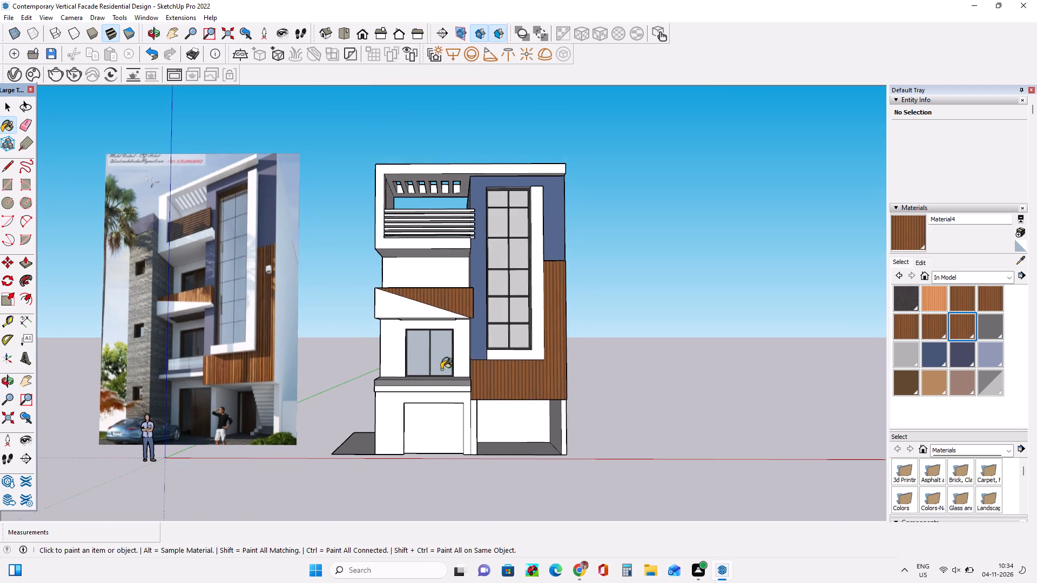
scroll(413, 365, up, 1)
middle_drag(413, 365, 419, 374)
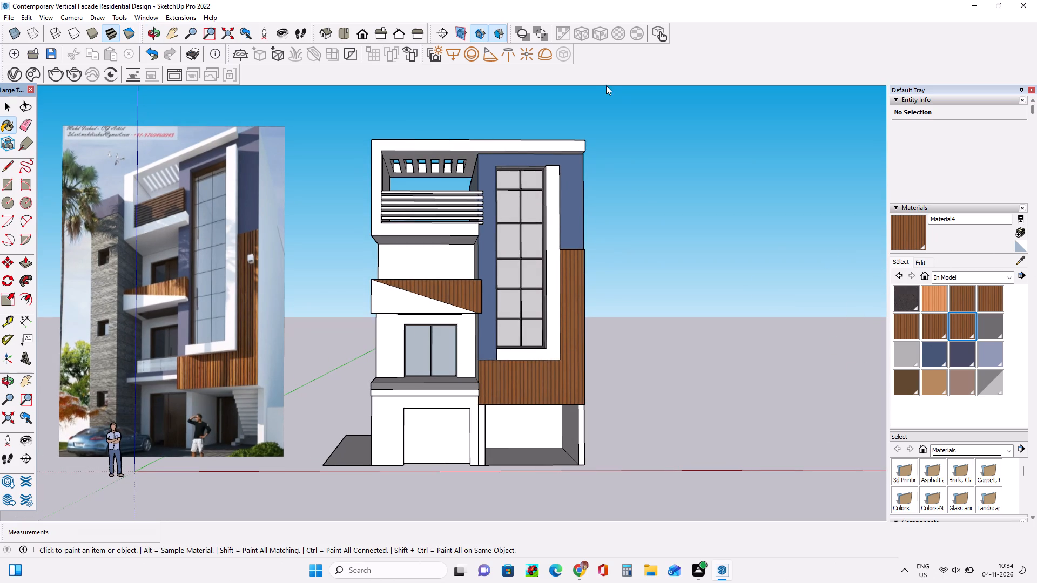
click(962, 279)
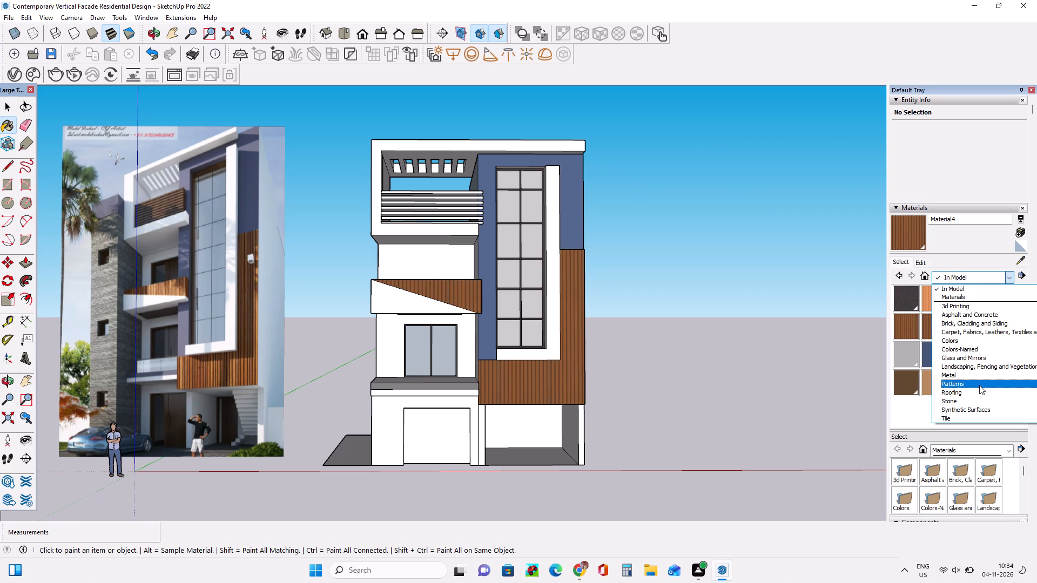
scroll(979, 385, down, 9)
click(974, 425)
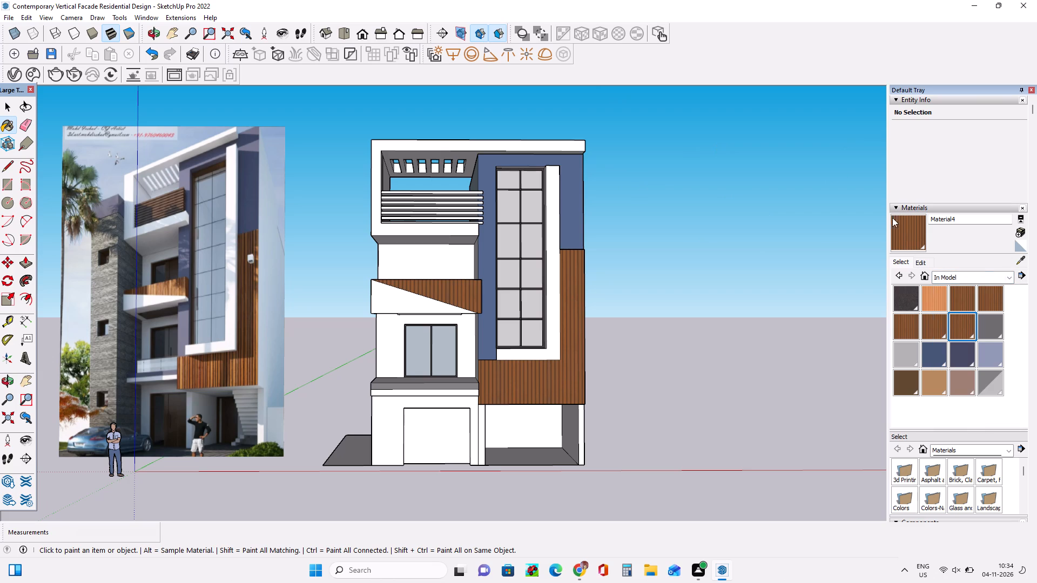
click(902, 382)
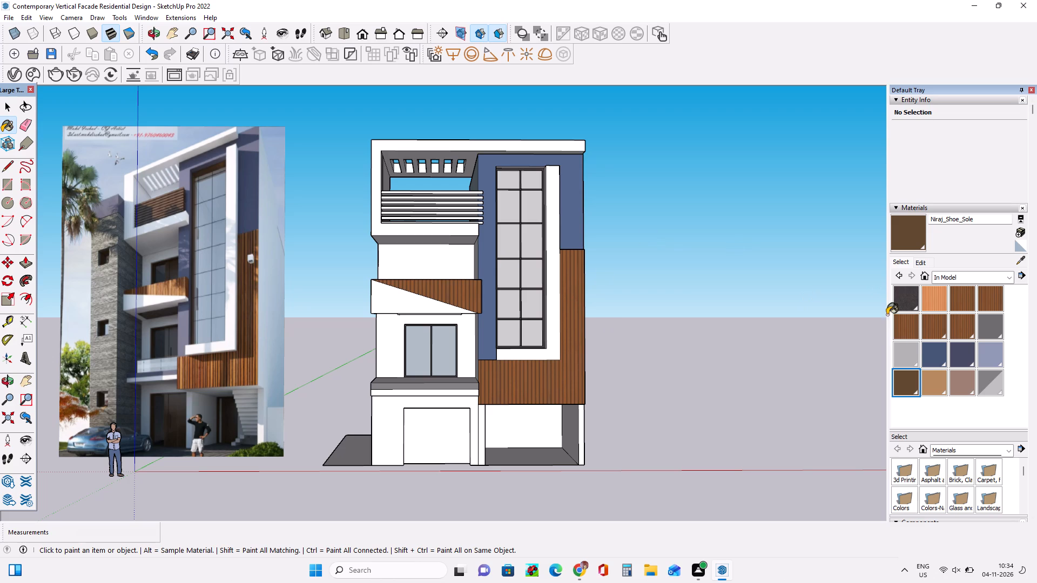
Paint the fronts and undersides of the top balcony railing's two uppermost slats with Wood Veneer 01 from the Wood collection.
click(950, 276)
scroll(968, 406, down, 3)
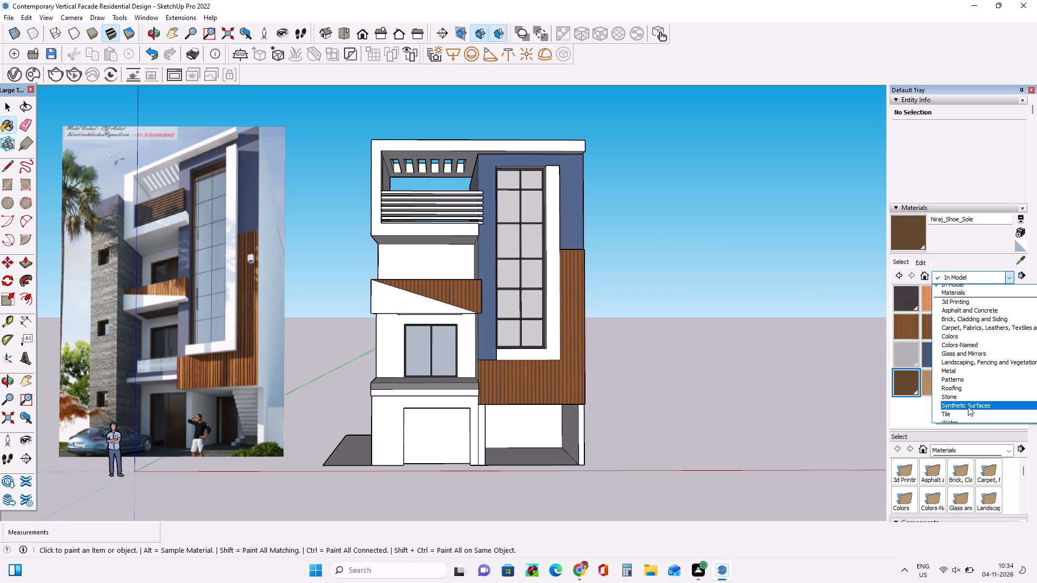
scroll(968, 406, down, 1)
click(968, 419)
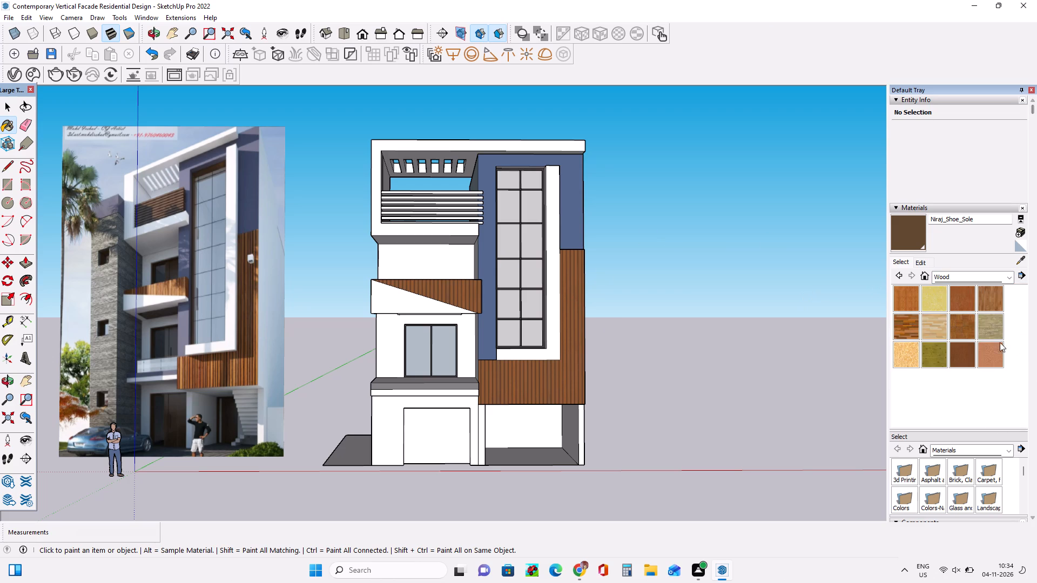
click(960, 351)
scroll(434, 215, up, 4)
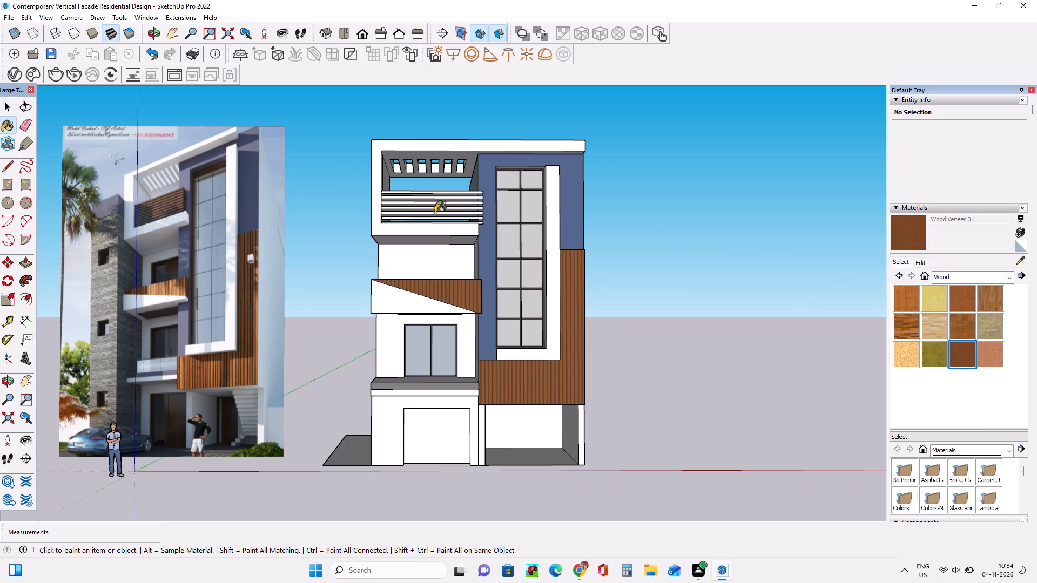
scroll(435, 213, up, 20)
scroll(435, 213, up, 5)
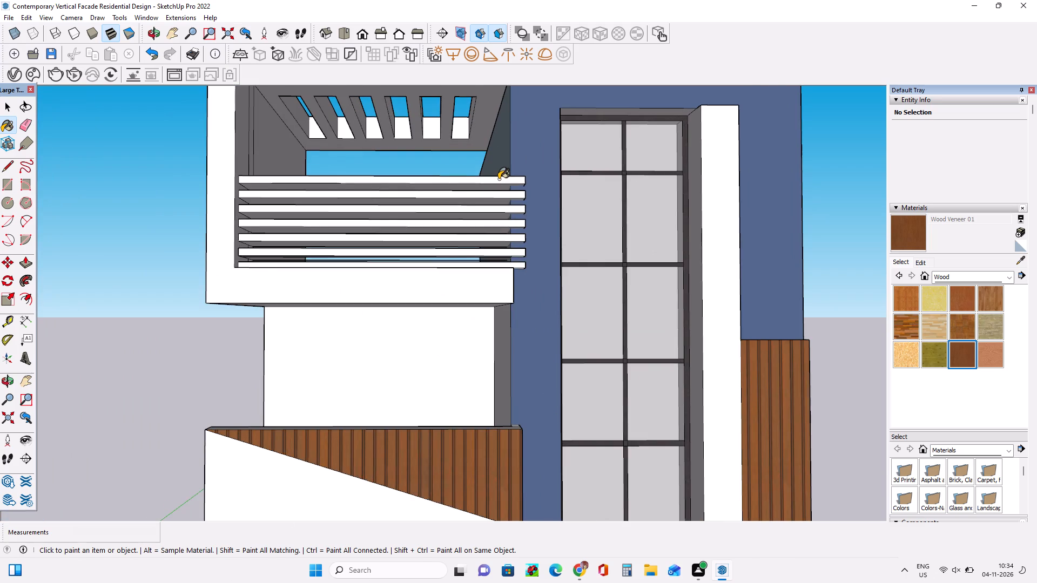
click(501, 174)
click(509, 194)
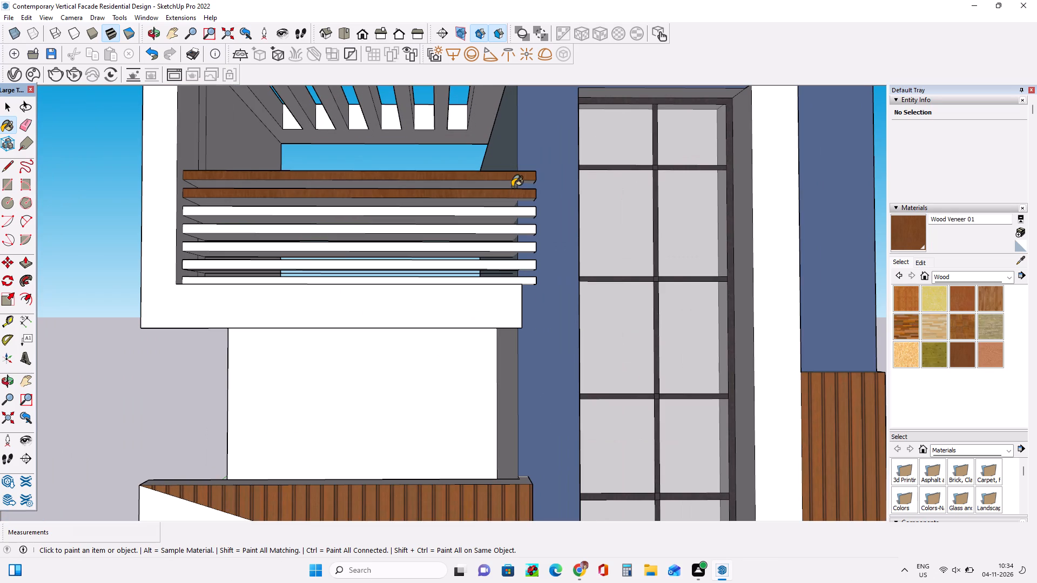
click(512, 184)
click(512, 204)
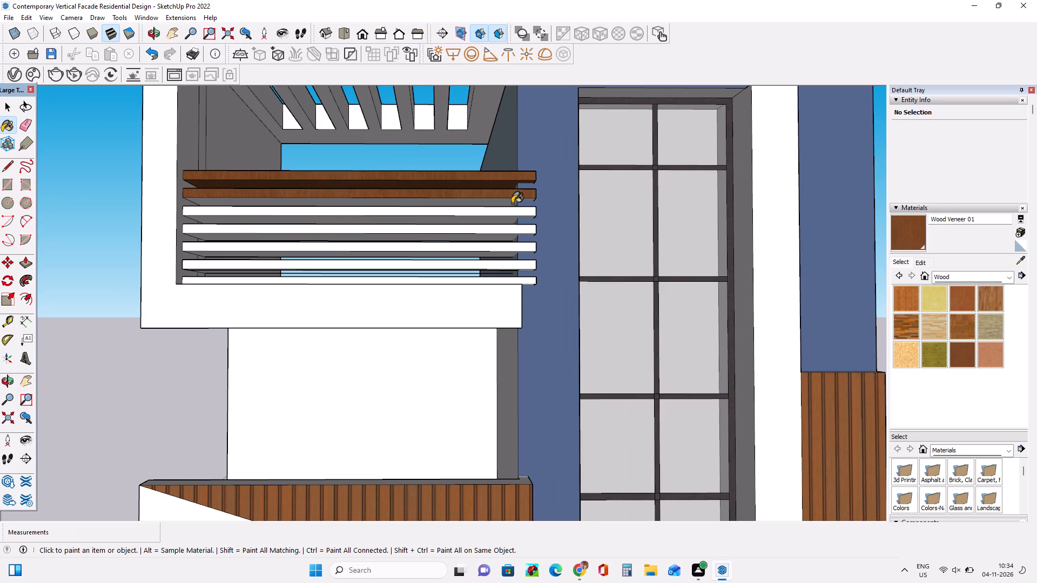
Paint the remaining five slats of the top balcony railing with Wood Veneer 01, including the undersides of the third to fifth slats.
click(511, 218)
click(515, 215)
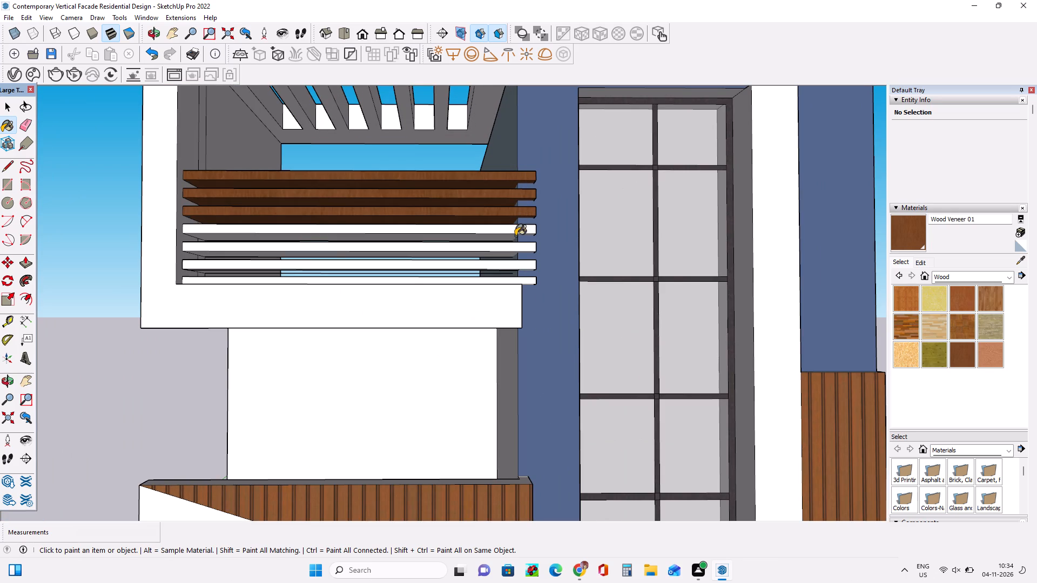
click(514, 229)
click(508, 238)
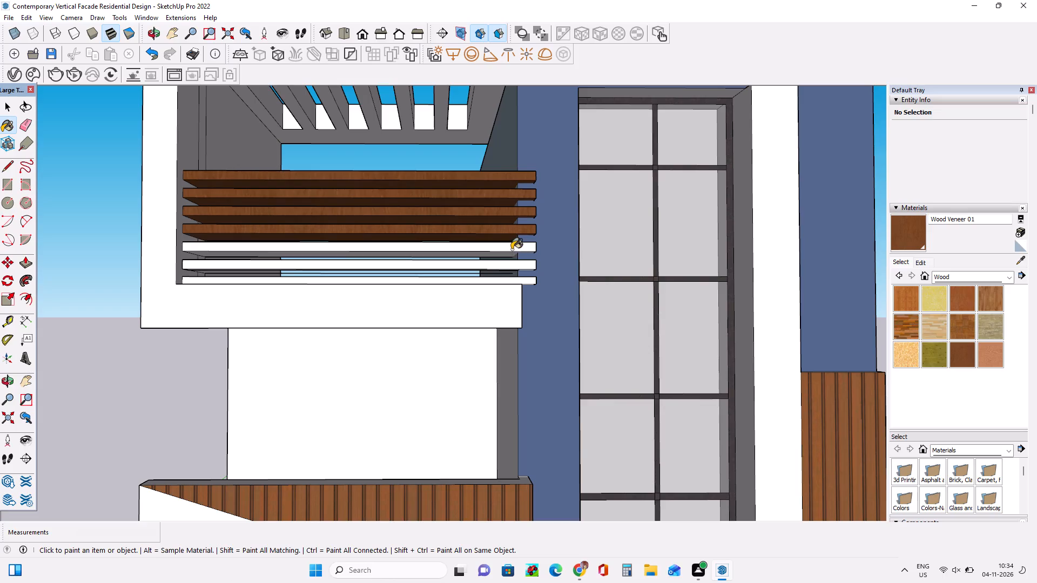
click(511, 249)
click(508, 255)
click(501, 266)
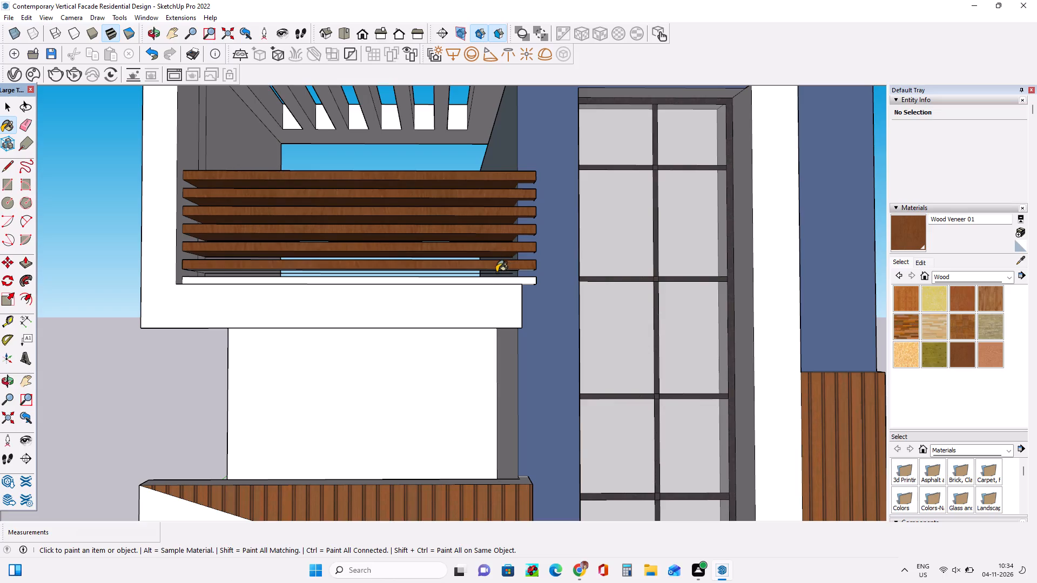
click(488, 282)
Examine the wood-veneer railing from several angles and compare it with the top balcony railing in the reference image.
middle_drag(484, 213, 459, 255)
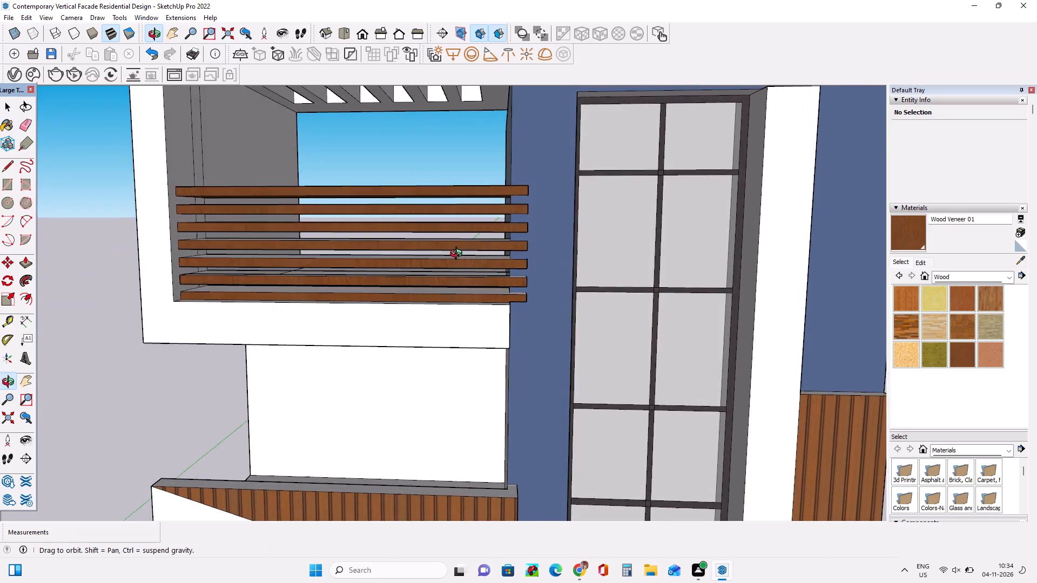
middle_drag(459, 255, 475, 214)
scroll(474, 215, down, 10)
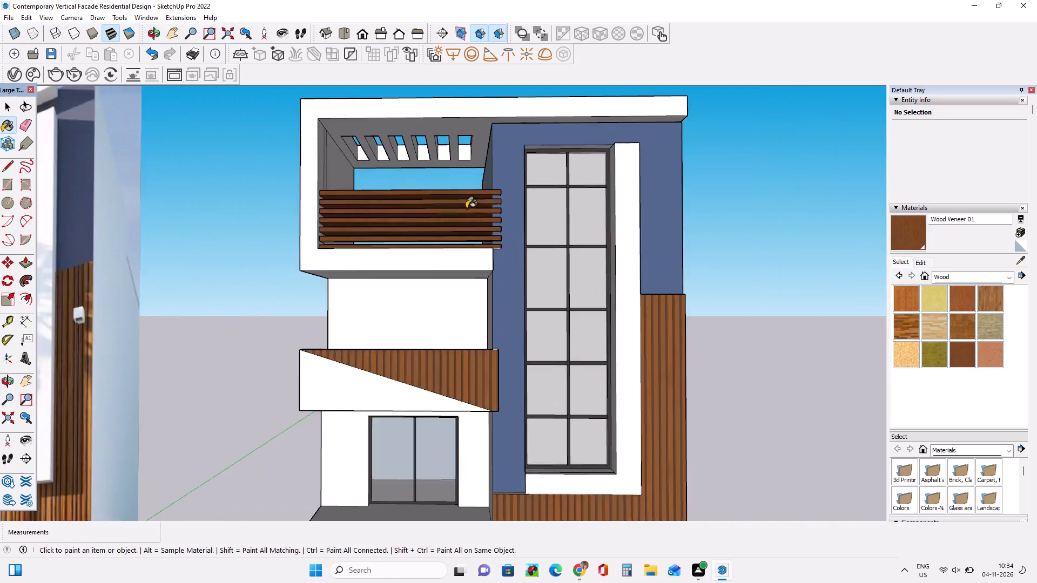
scroll(466, 208, down, 7)
middle_drag(477, 209, 496, 225)
scroll(424, 241, up, 3)
middle_drag(424, 241, 427, 233)
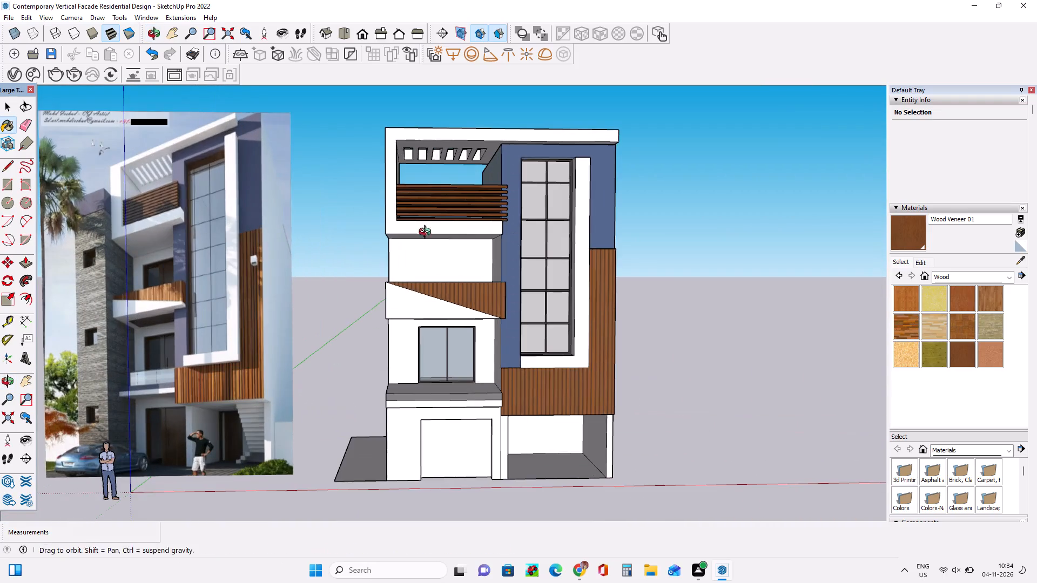
middle_drag(427, 233, 432, 224)
scroll(433, 220, down, 1)
middle_drag(433, 220, 440, 230)
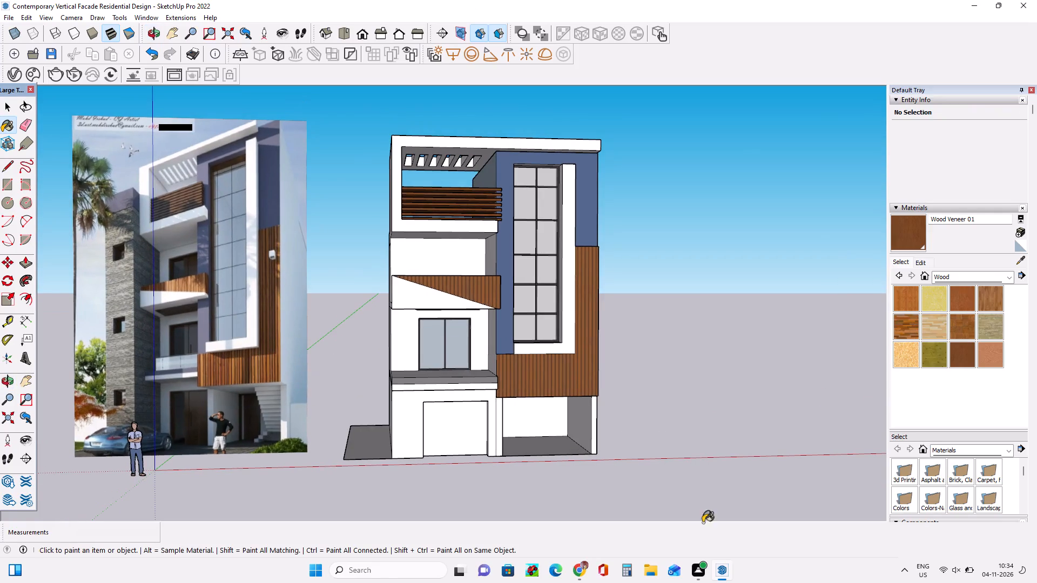
middle_drag(483, 347, 502, 351)
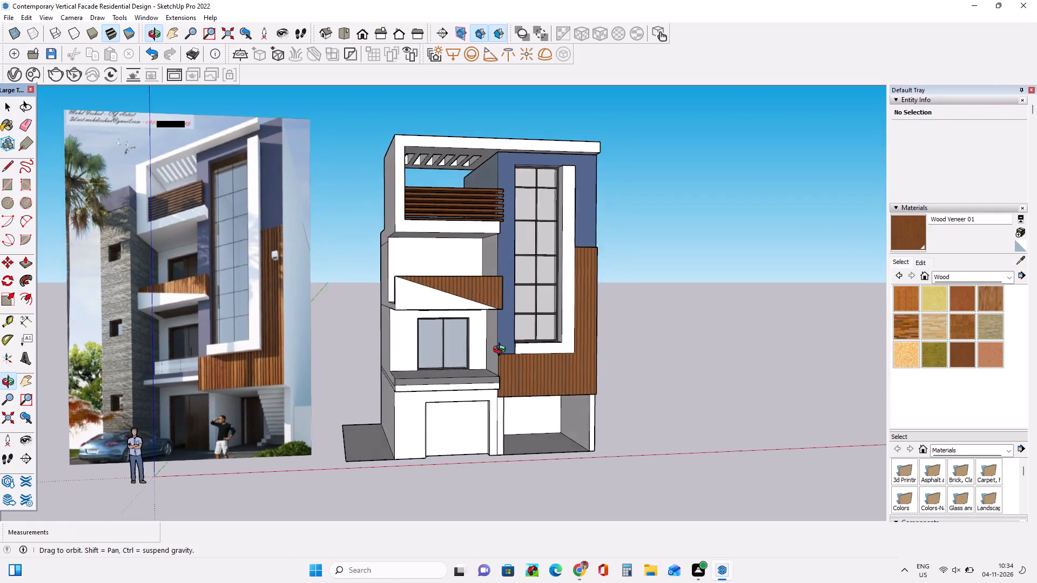
middle_drag(502, 351, 490, 309)
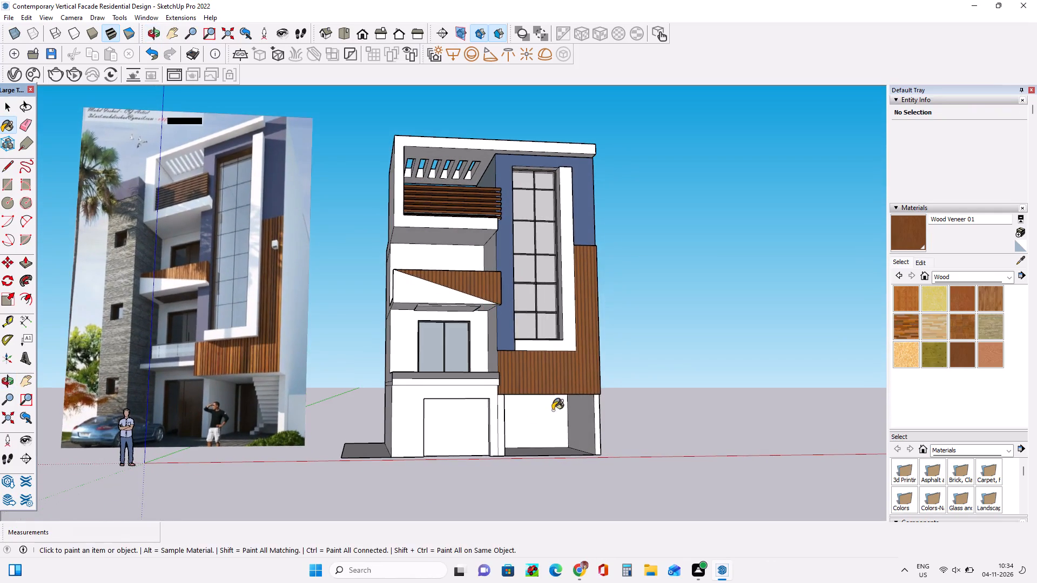
Examine the ground-floor entrance and staircase in the reference image against the model's ground floor.
middle_drag(553, 411, 515, 419)
scroll(412, 444, up, 3)
middle_drag(421, 437, 467, 409)
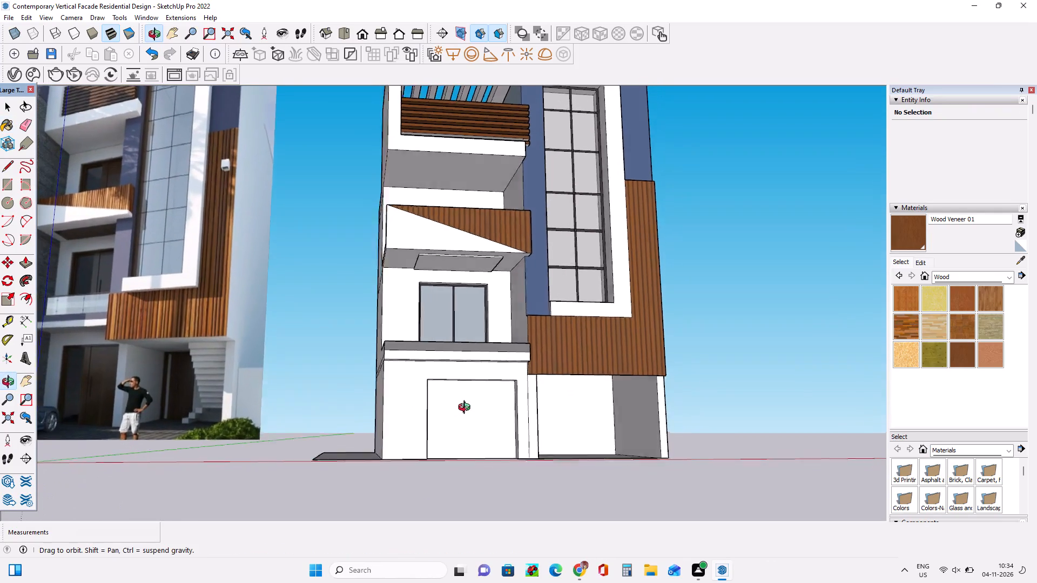
middle_drag(467, 409, 463, 416)
scroll(211, 419, up, 3)
middle_drag(211, 418, 212, 427)
scroll(154, 402, up, 12)
middle_drag(231, 415, 268, 402)
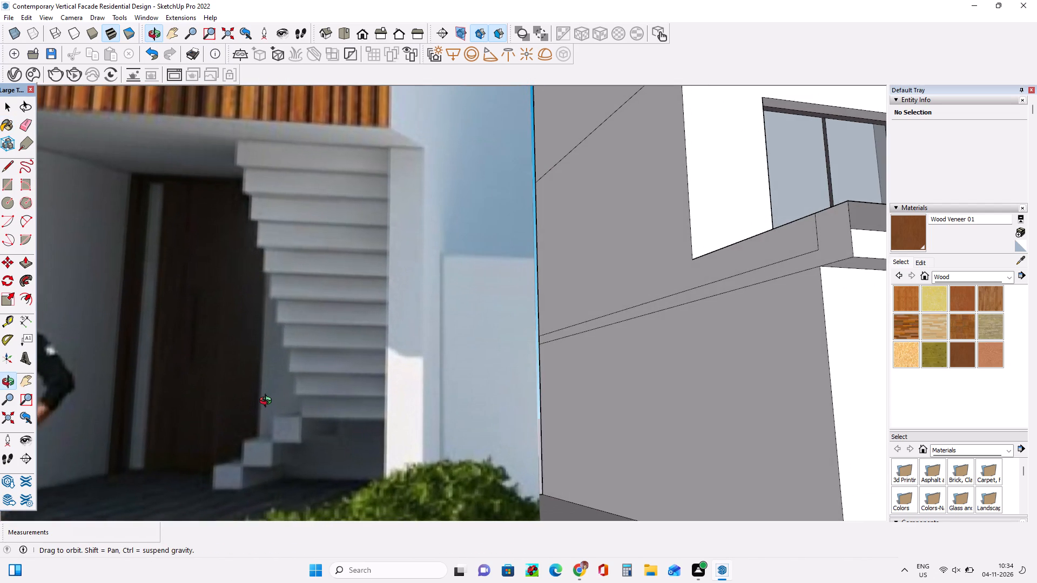
middle_drag(268, 402, 216, 402)
scroll(207, 397, down, 17)
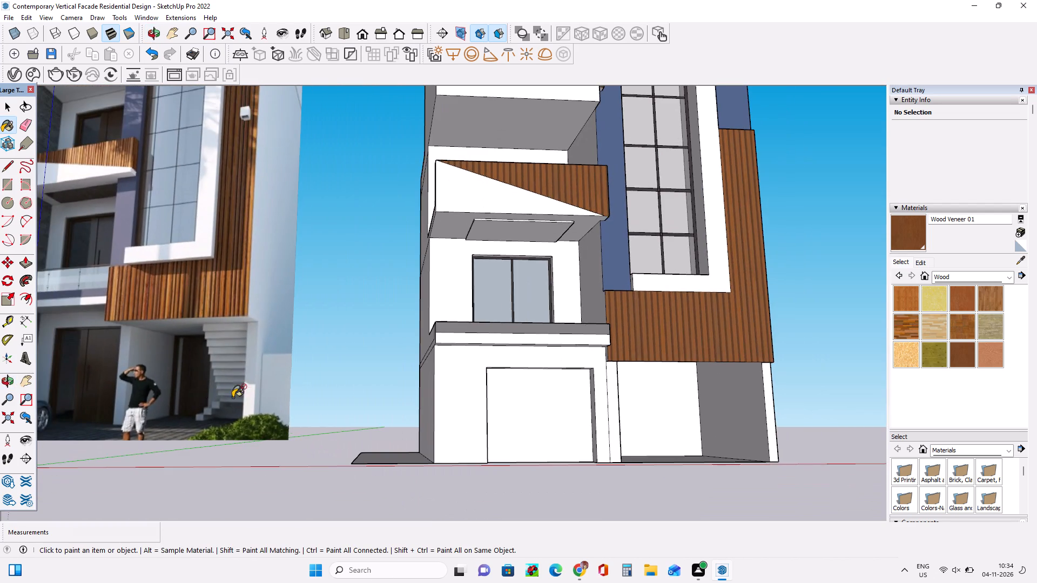
Move the reference image along the ground to the opposite side of the building, clear of the model.
middle_drag(624, 396, 631, 411)
scroll(573, 411, down, 4)
middle_drag(495, 422, 551, 374)
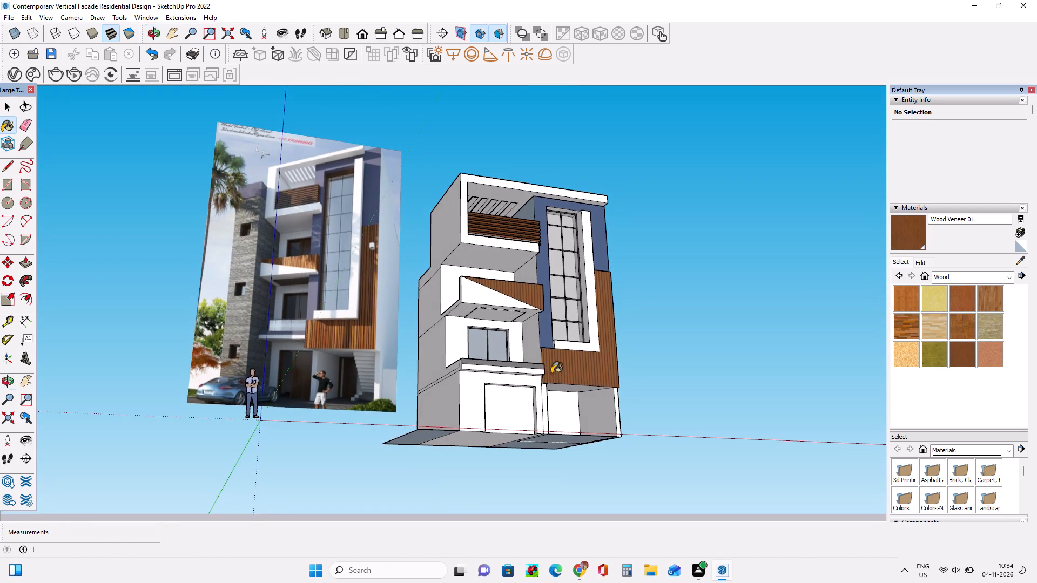
middle_drag(515, 399, 492, 497)
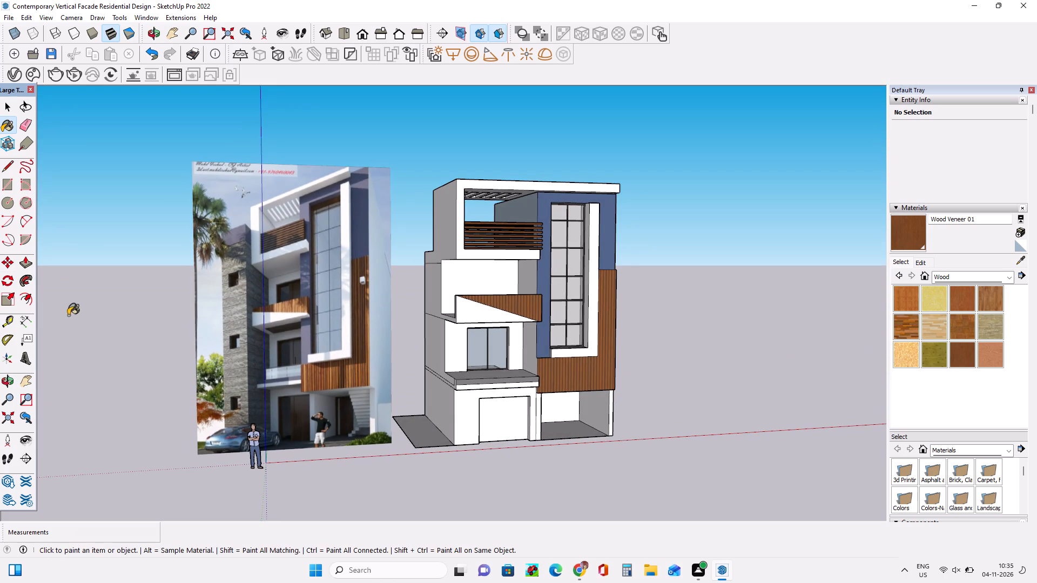
click(9, 260)
drag(293, 347, 711, 369)
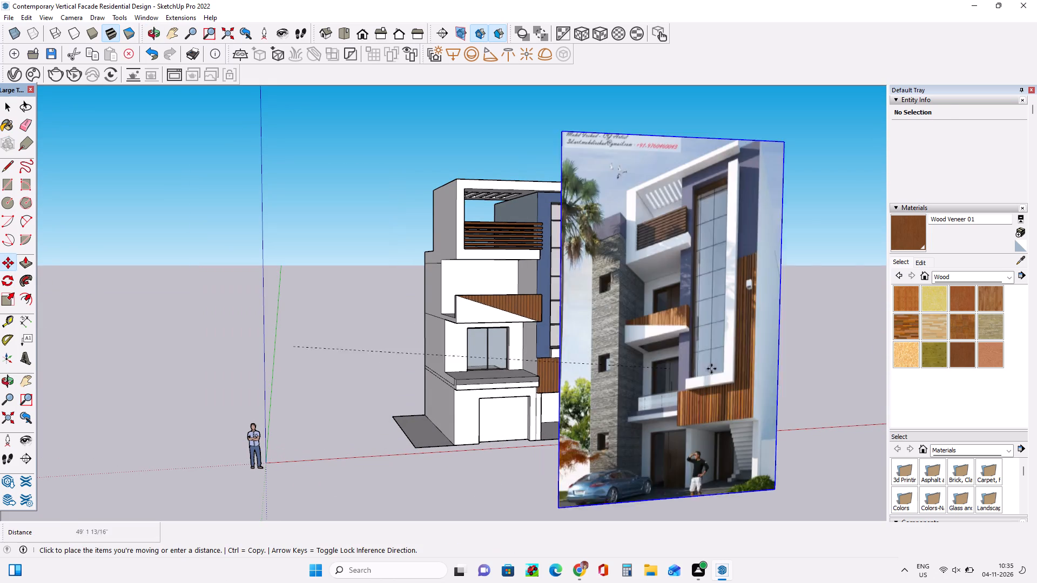
drag(711, 369, 752, 322)
Extend the ground slab beside the building with an adjoining rectangle and erase the dividing edge to form one face.
middle_drag(728, 387, 731, 404)
scroll(386, 468, up, 2)
middle_drag(414, 443, 439, 469)
click(6, 179)
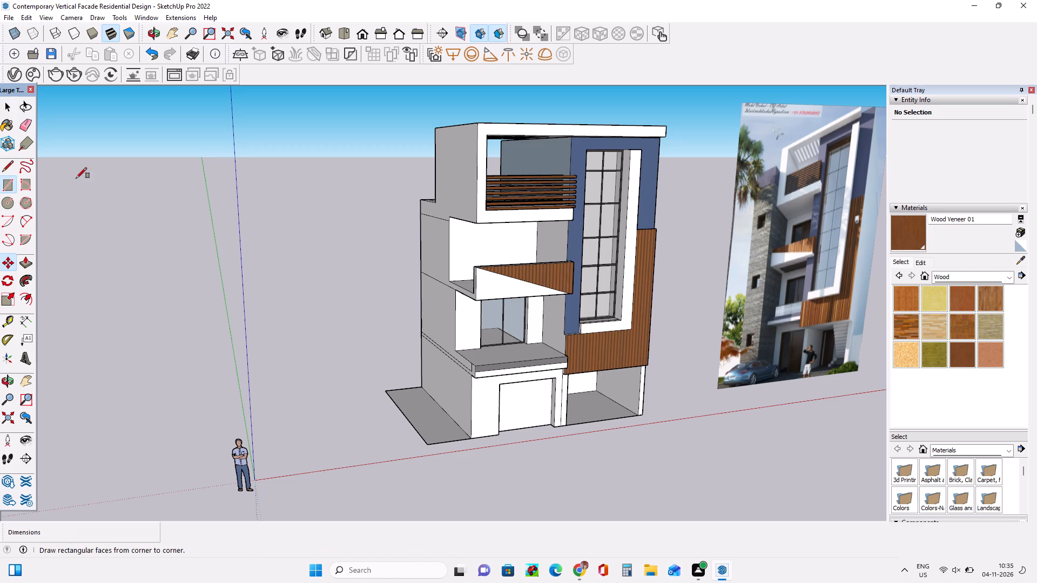
click(426, 443)
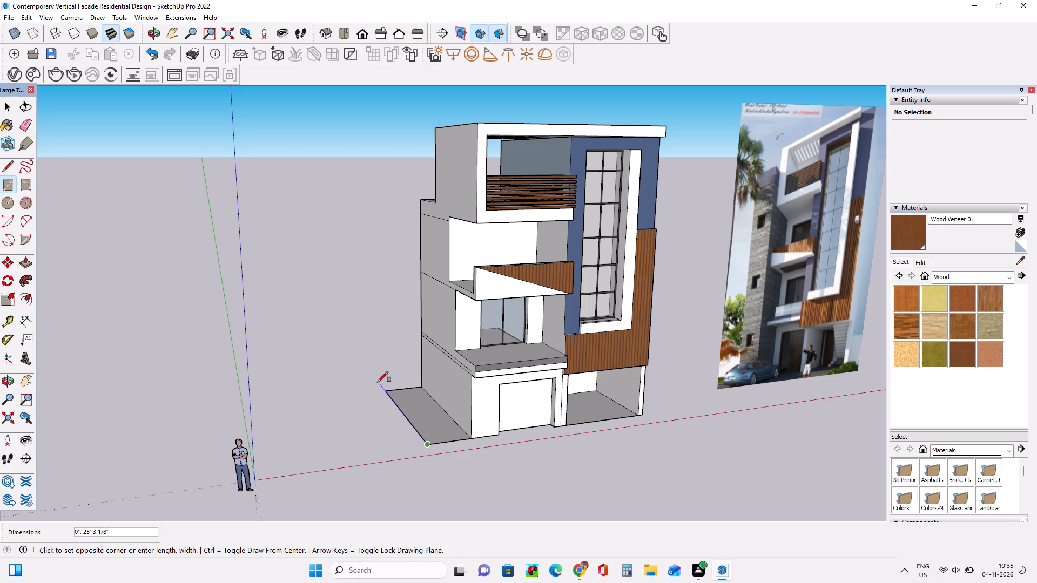
click(385, 392)
click(328, 402)
middle_drag(438, 428, 398, 445)
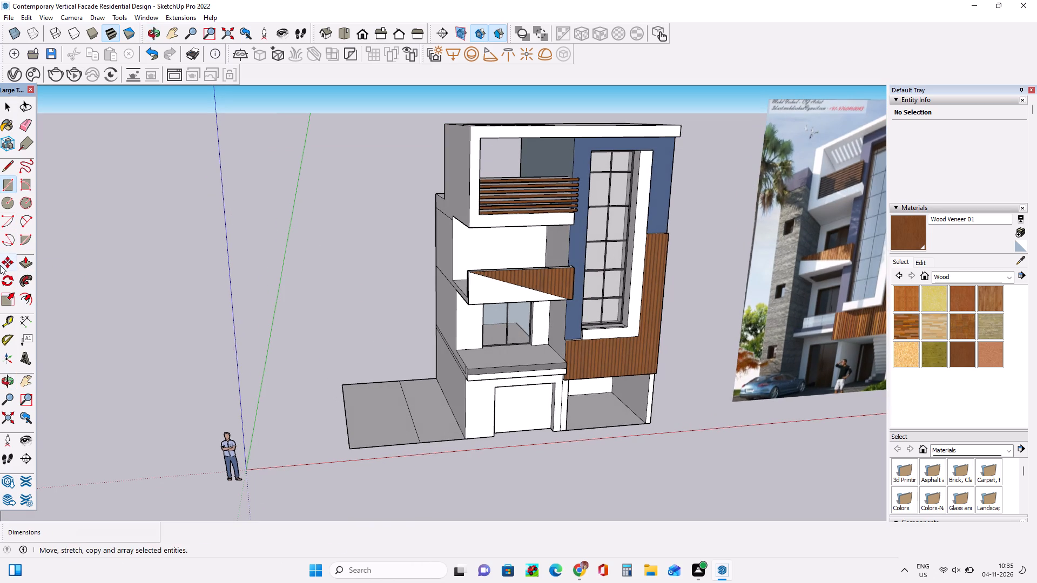
click(27, 124)
drag(401, 410, 415, 410)
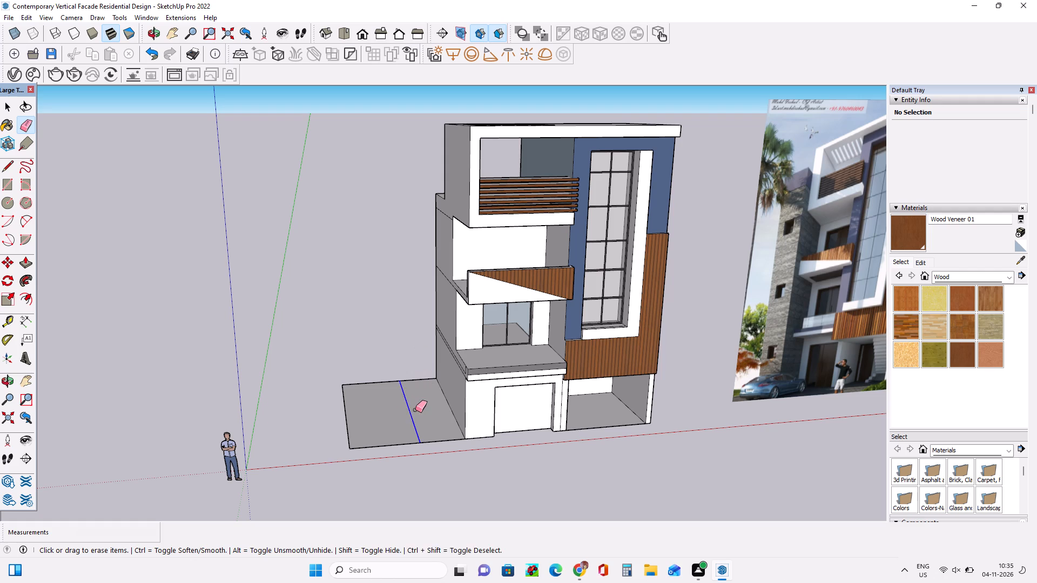
drag(415, 410, 416, 410)
Push/Pull the enlarged ground slab face upward to about roof level as a tall block beside the facade.
middle_drag(403, 413, 361, 417)
scroll(342, 415, down, 3)
middle_drag(423, 431, 435, 450)
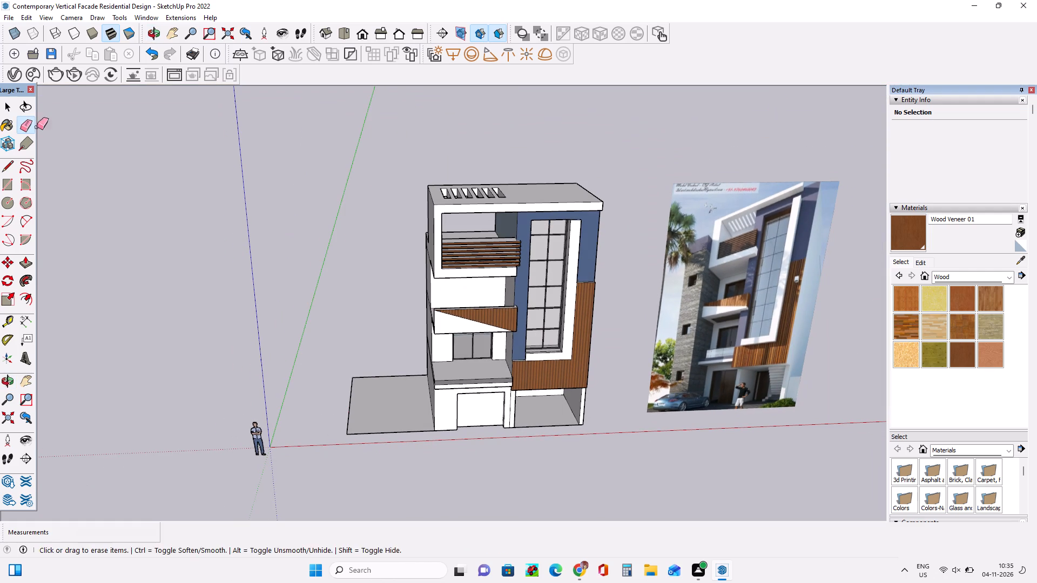
click(24, 263)
middle_drag(373, 315, 387, 354)
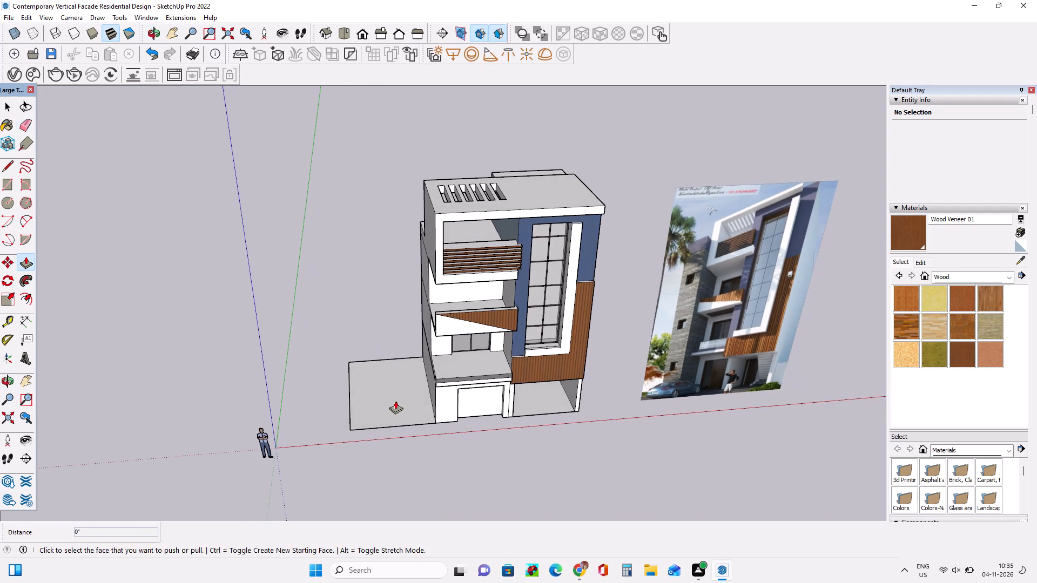
drag(395, 401, 436, 218)
Push the tall block's outer side face inward about 3' 3 1/16" to narrow it.
middle_drag(355, 307, 474, 249)
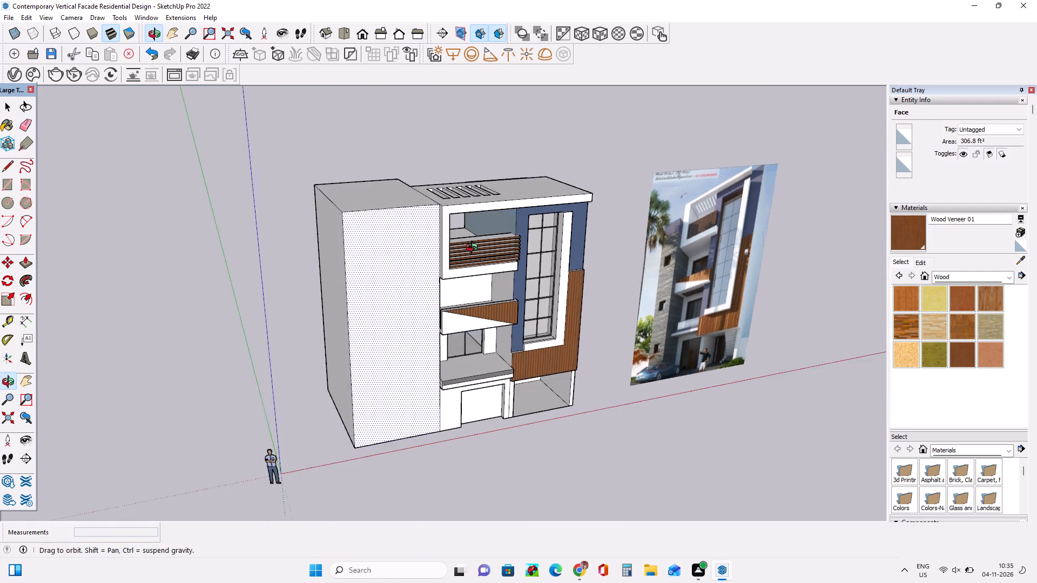
middle_drag(474, 249, 491, 242)
drag(356, 357, 375, 355)
Lower the top face of the tall side block by about 2' 9 15/16".
middle_drag(441, 365, 335, 370)
middle_drag(479, 343, 482, 356)
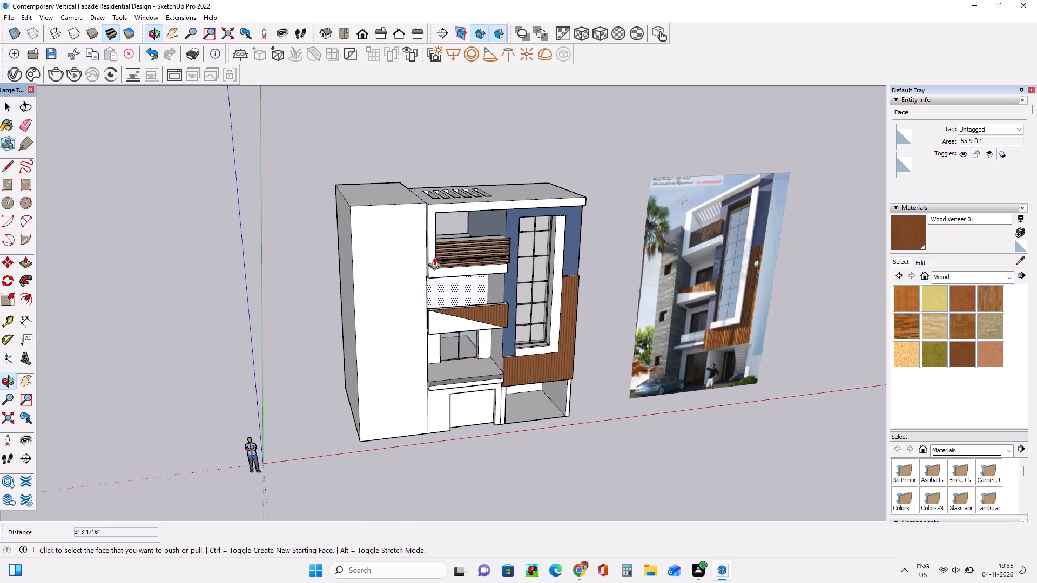
scroll(426, 226, up, 3)
middle_drag(424, 236, 420, 276)
drag(363, 192, 369, 216)
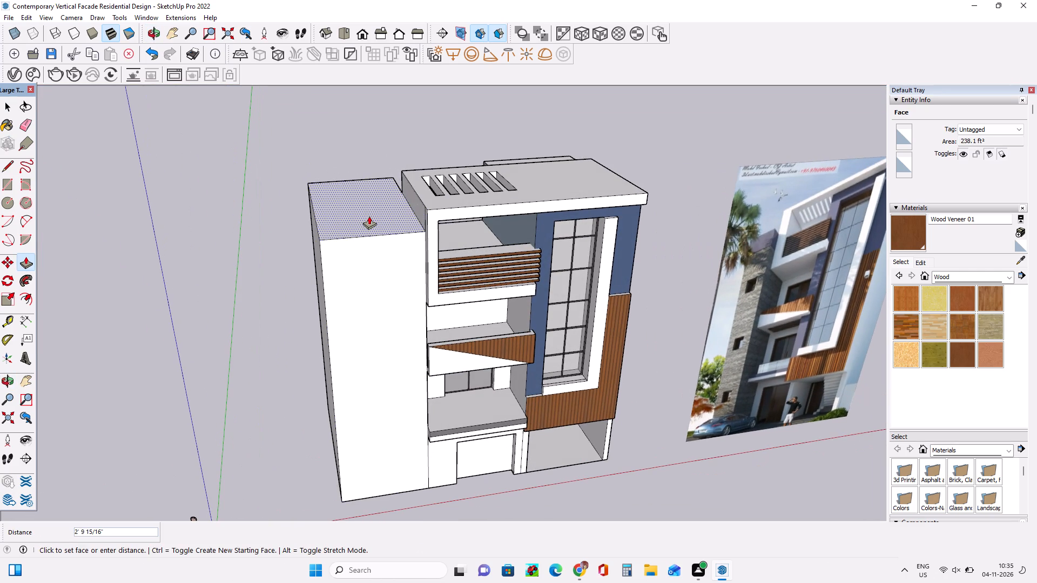
drag(369, 216, 369, 216)
Push the tall block's outer side face inward by about another 3' 3 1/8".
middle_drag(413, 256, 442, 166)
middle_drag(432, 245, 408, 239)
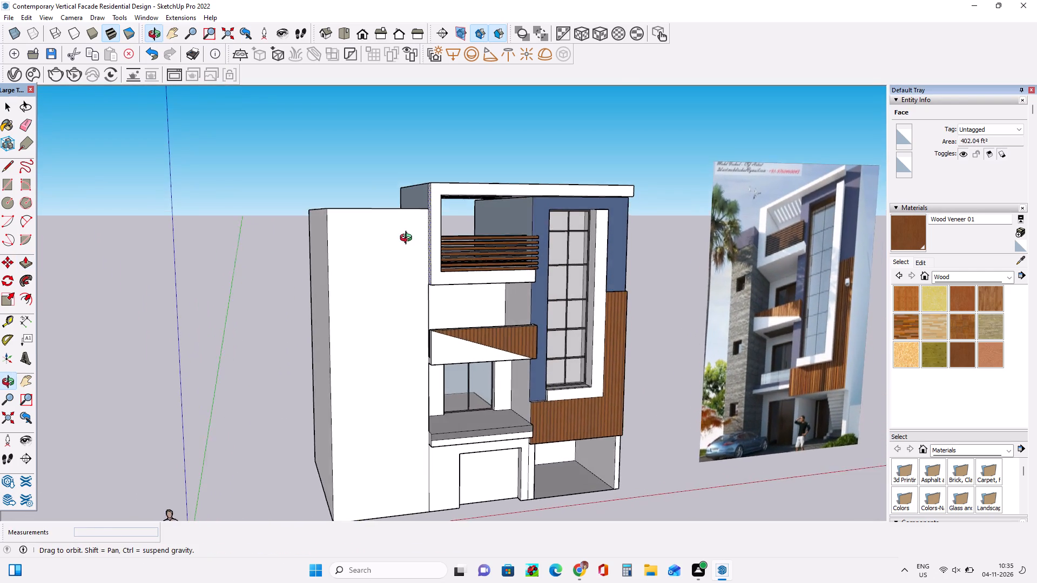
middle_drag(408, 239, 403, 220)
middle_drag(728, 218, 726, 209)
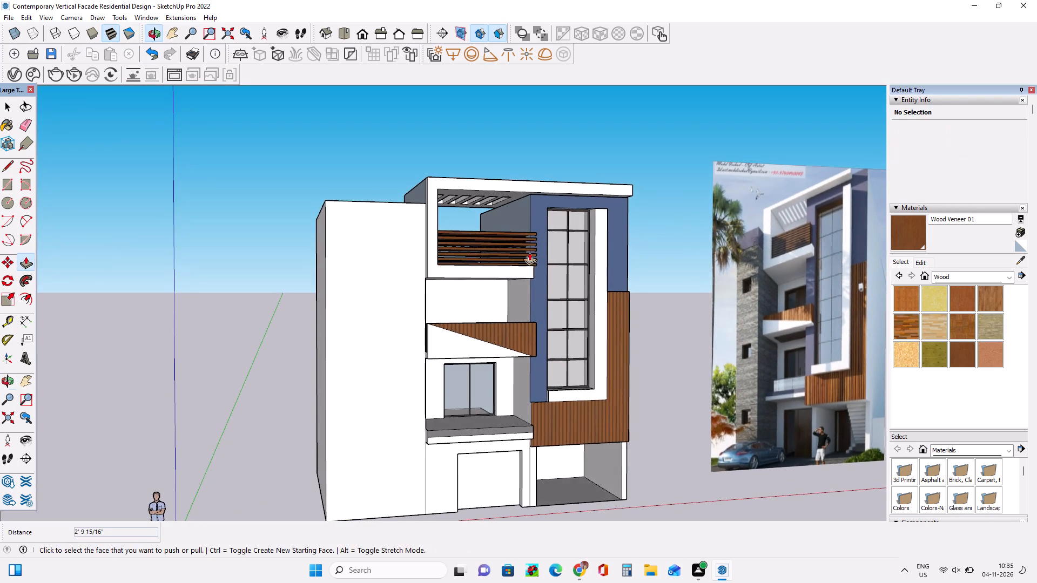
middle_drag(292, 358, 370, 377)
drag(339, 381, 357, 379)
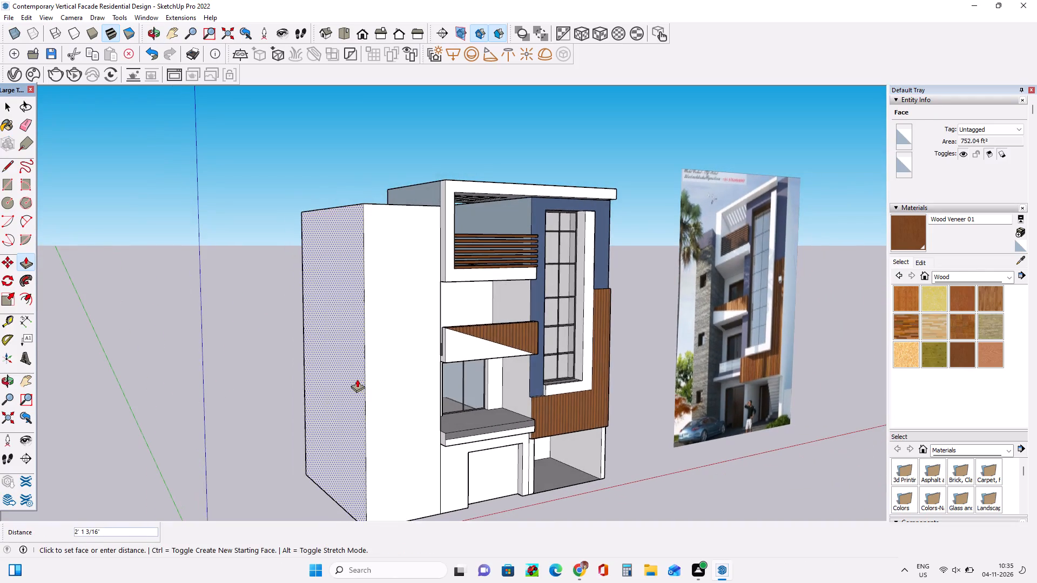
drag(357, 379, 367, 379)
Pull the tall block's front face forward past the balconies, finishing with a pull of about 3' 4".
middle_drag(318, 355, 219, 347)
scroll(220, 344, down, 3)
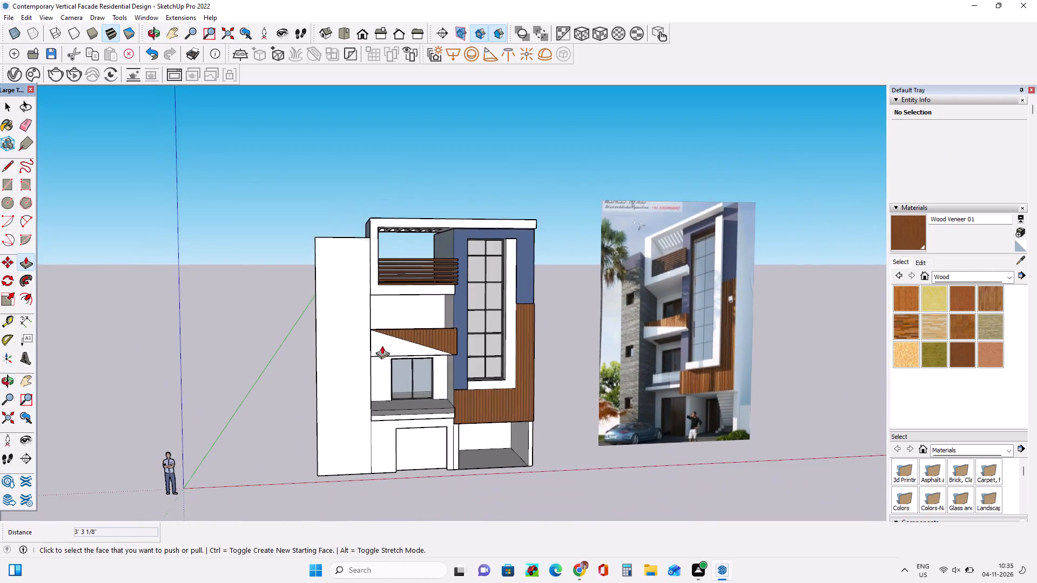
middle_drag(387, 352, 393, 365)
scroll(375, 274, up, 3)
middle_drag(375, 274, 376, 281)
scroll(766, 275, up, 3)
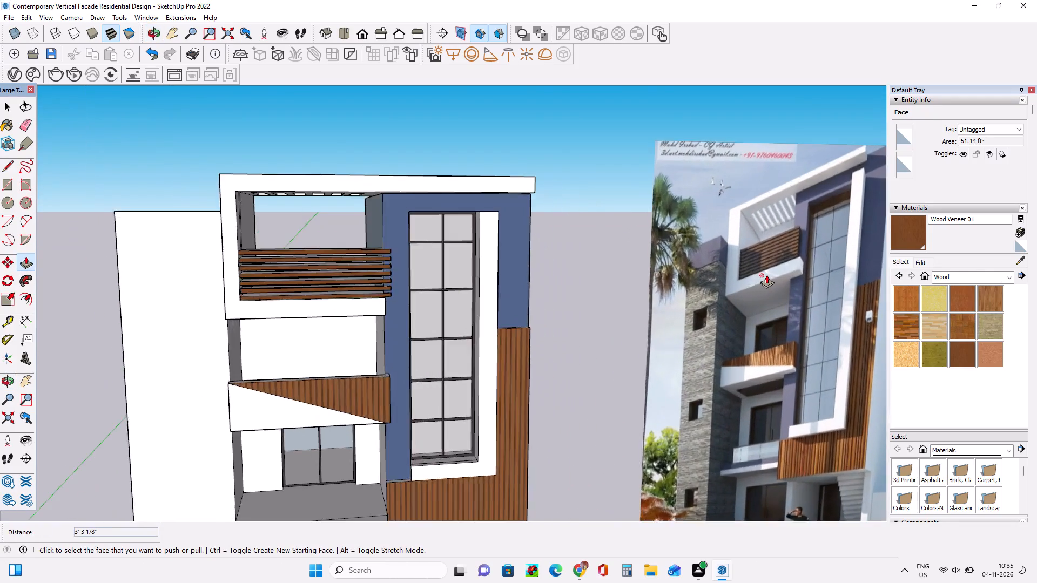
scroll(766, 275, up, 3)
scroll(765, 276, down, 8)
middle_drag(607, 302, 518, 317)
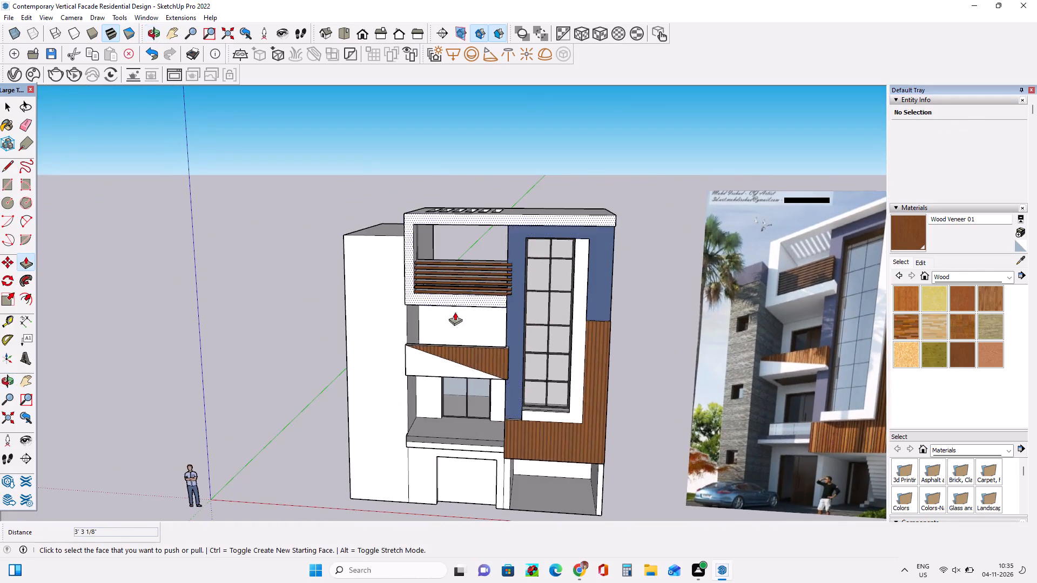
drag(386, 359, 373, 366)
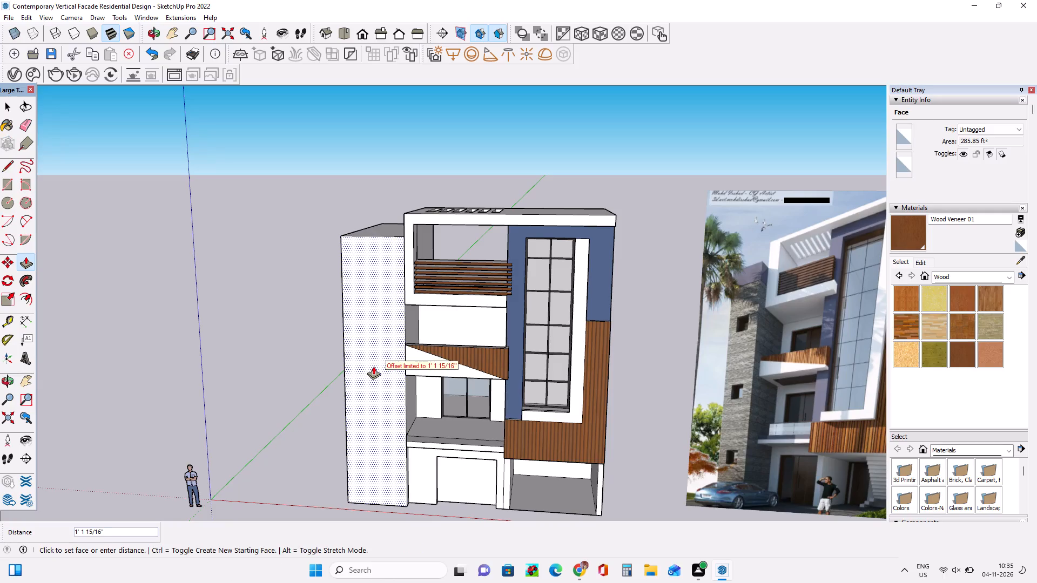
drag(373, 366, 371, 366)
drag(375, 365, 365, 369)
Erase the leftover horizontal edges on the tall block's inner side face at the balcony and floor levels.
middle_drag(361, 318, 367, 303)
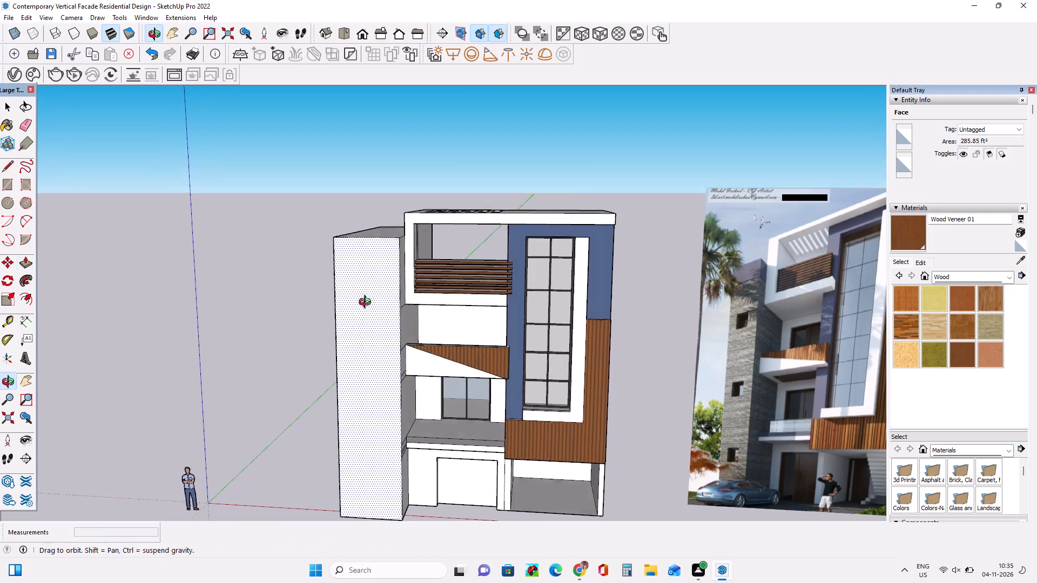
middle_drag(367, 303, 368, 288)
scroll(352, 282, down, 3)
middle_drag(428, 337, 372, 328)
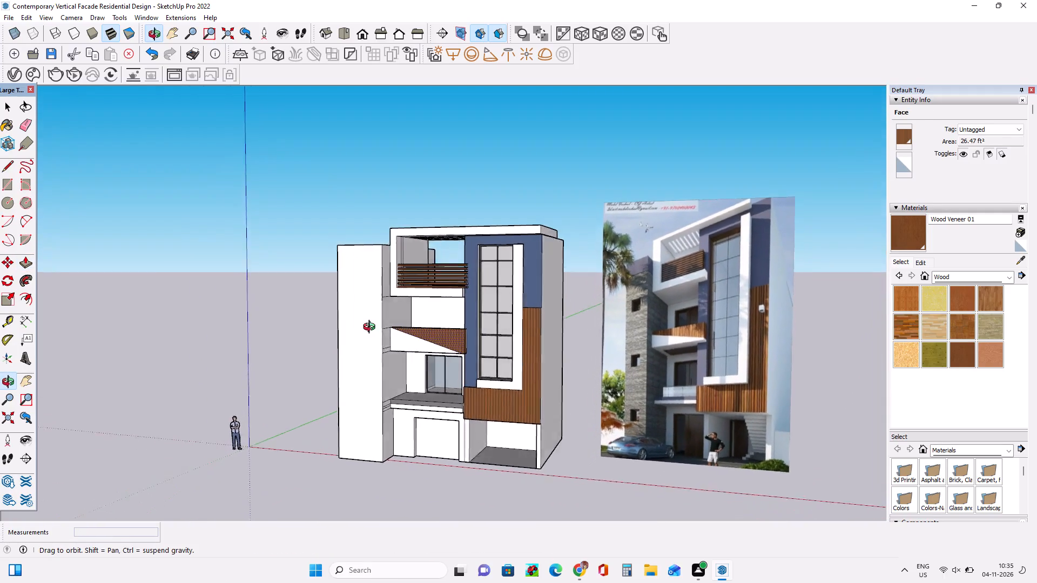
middle_drag(372, 328, 396, 326)
scroll(372, 347, up, 2)
middle_drag(373, 347, 394, 413)
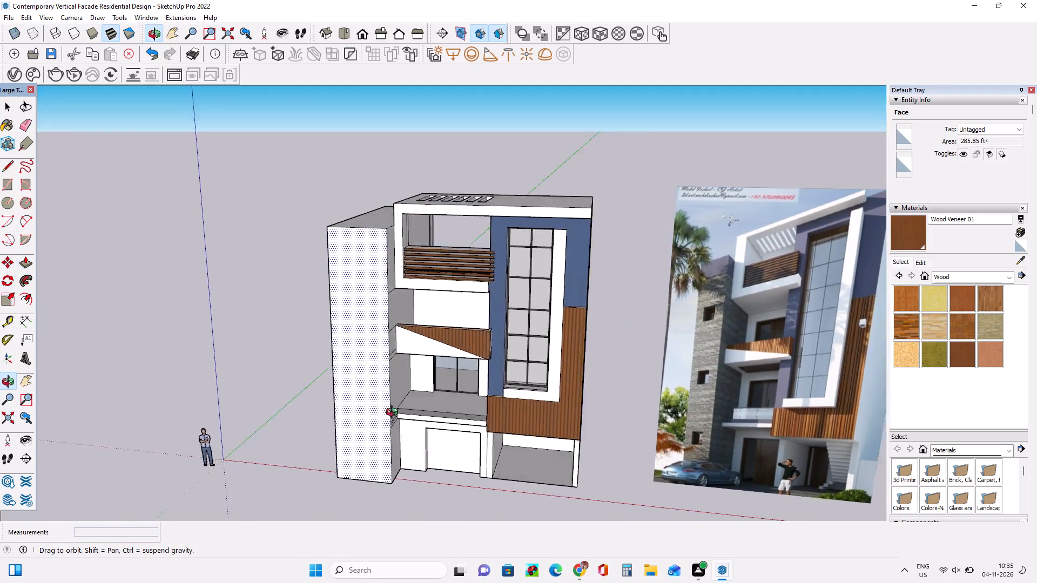
middle_drag(394, 413, 362, 349)
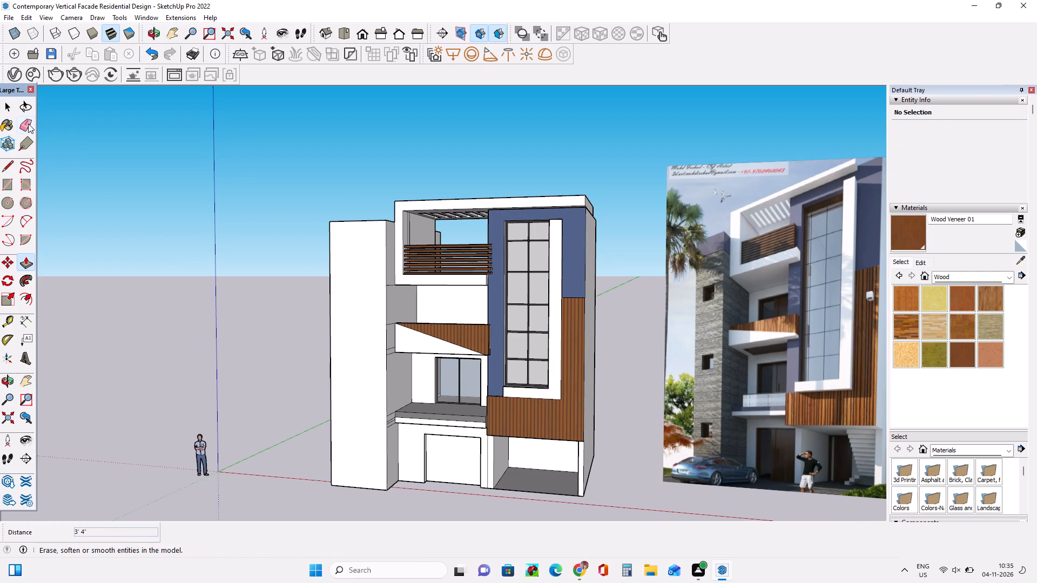
click(29, 124)
scroll(439, 306, up, 3)
drag(372, 275, 373, 295)
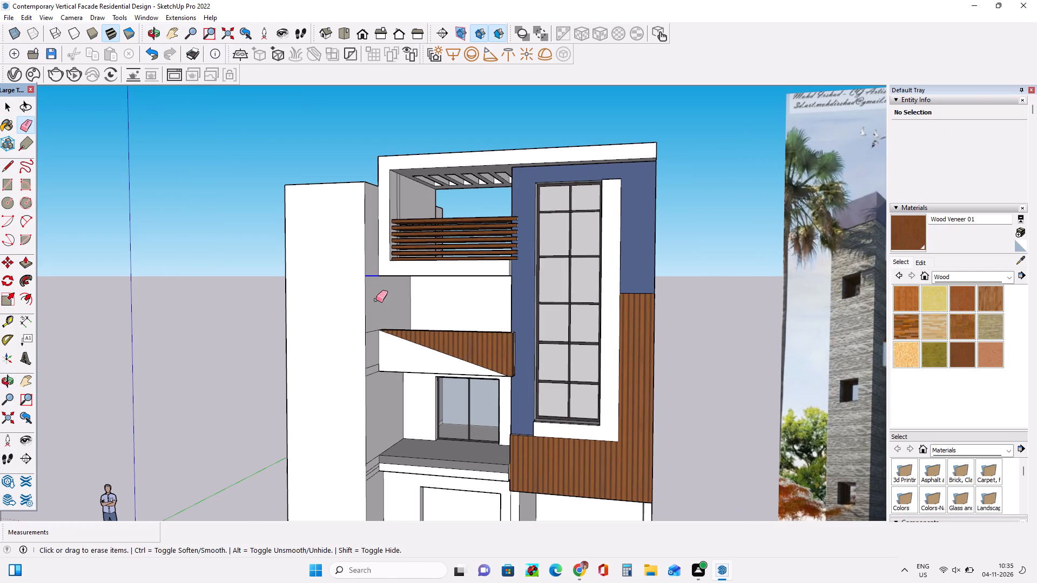
drag(372, 327, 375, 384)
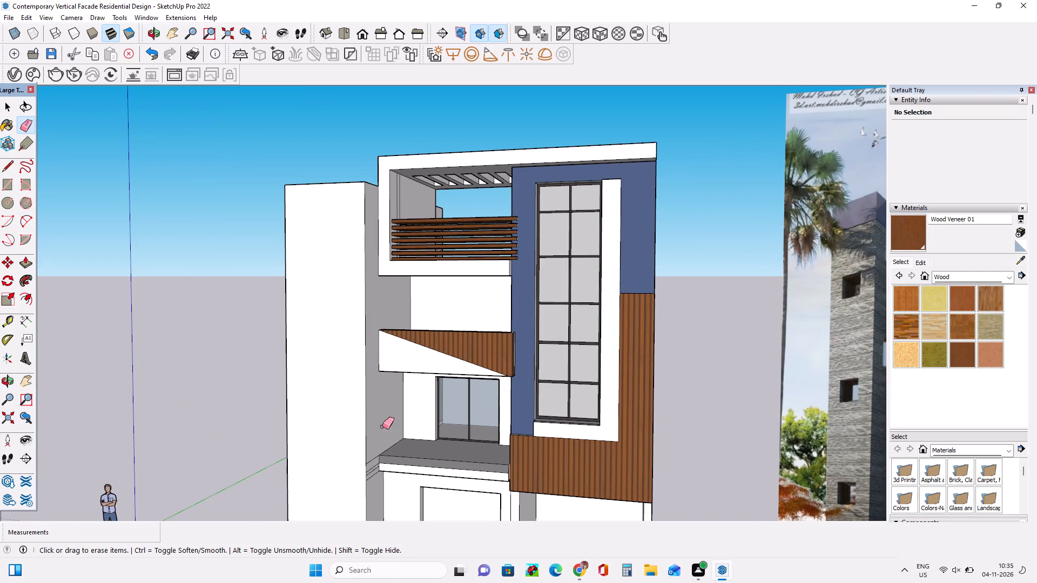
drag(371, 455, 375, 490)
Examine the side block and the balconies against the reference image, closing in on the lowest balcony.
middle_drag(409, 455, 437, 470)
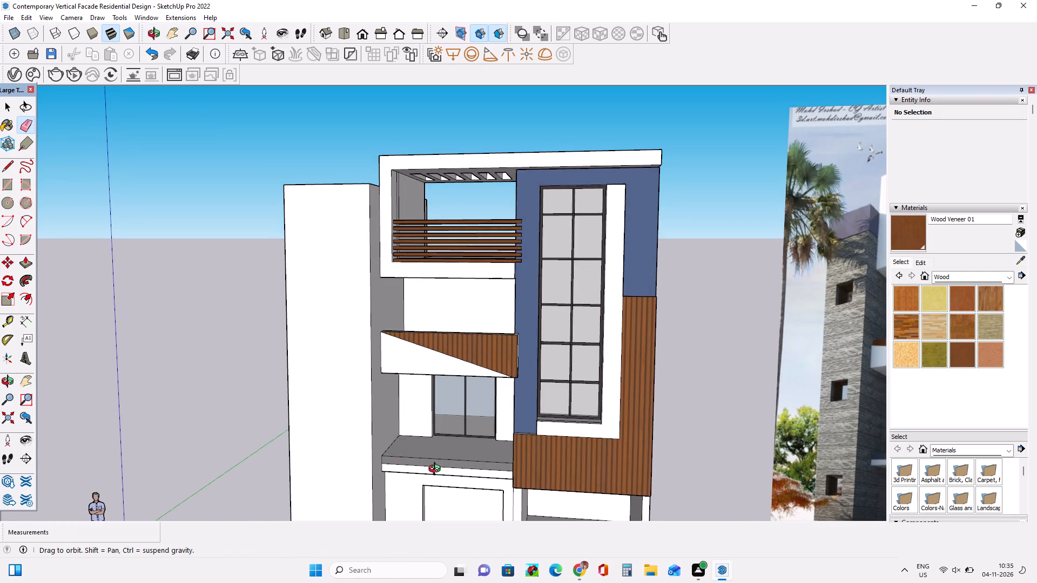
middle_drag(437, 470, 417, 413)
scroll(370, 379, down, 7)
middle_drag(469, 409, 483, 425)
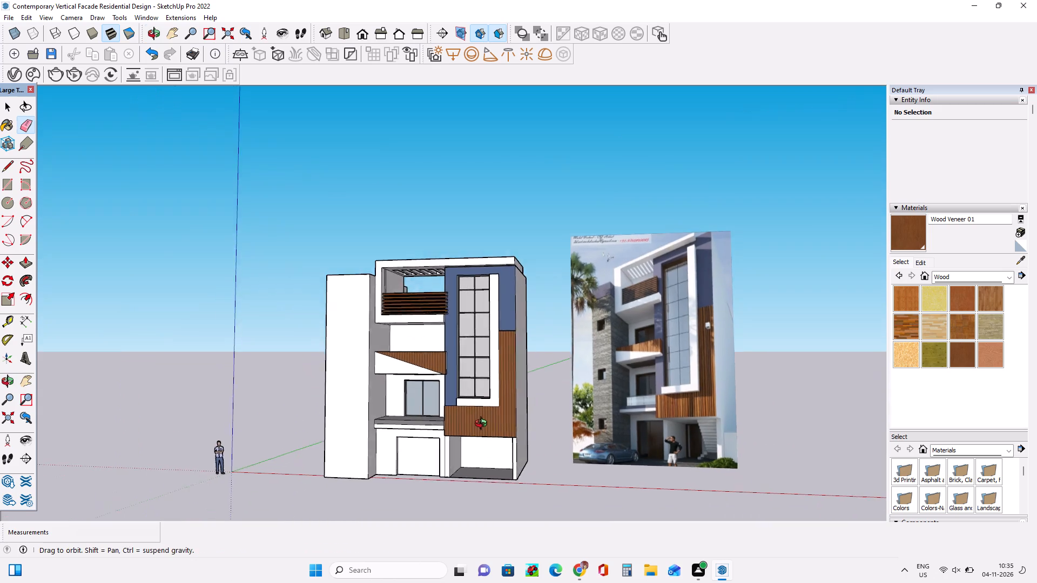
middle_drag(483, 425, 502, 448)
scroll(443, 459, up, 4)
middle_drag(440, 409, 447, 437)
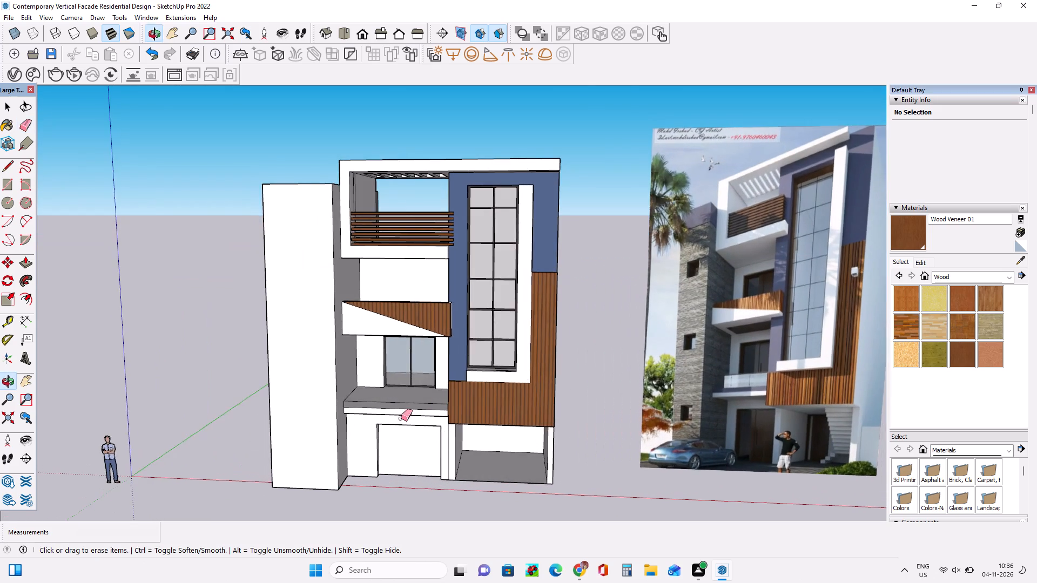
scroll(383, 400, up, 7)
scroll(299, 387, down, 3)
middle_drag(344, 381, 411, 436)
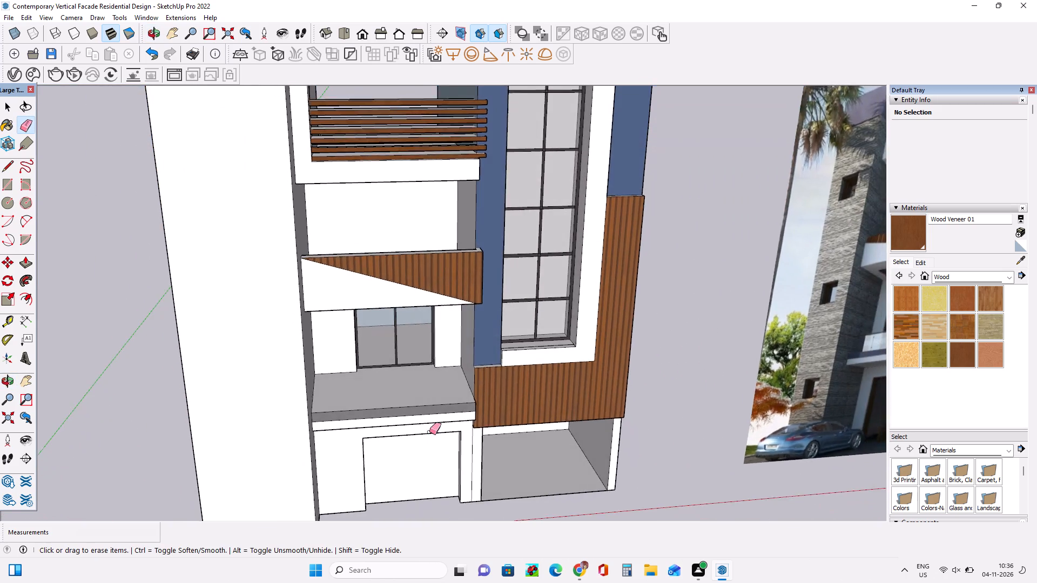
scroll(432, 429, up, 3)
scroll(345, 390, down, 2)
middle_drag(488, 418, 412, 421)
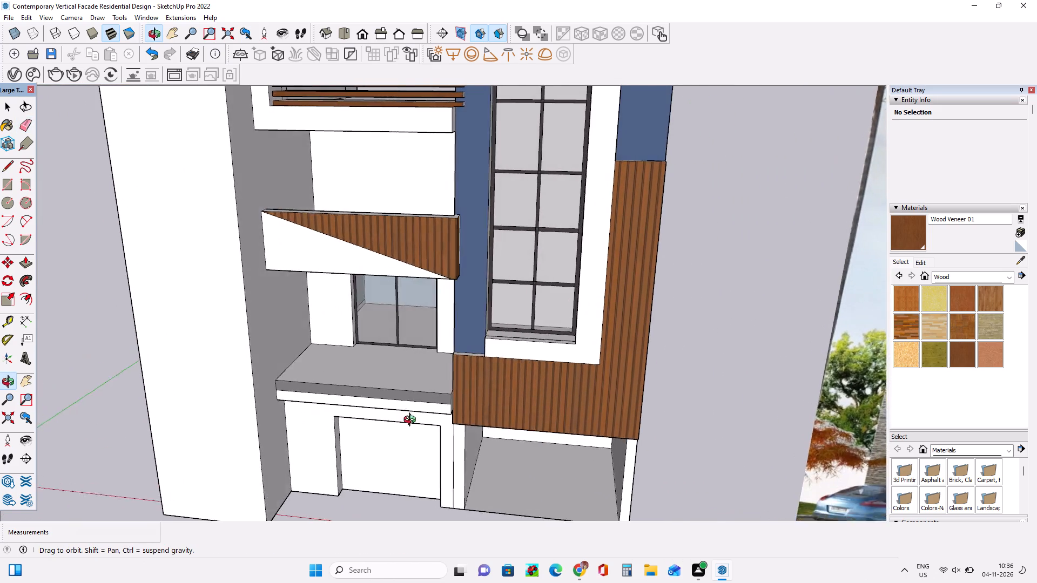
middle_drag(412, 421, 432, 438)
Draw a thin rectangle about 1 1/8" by 12' 7 9/16" along the front edge of the lowest balcony's floor.
click(5, 181)
middle_drag(367, 401, 406, 491)
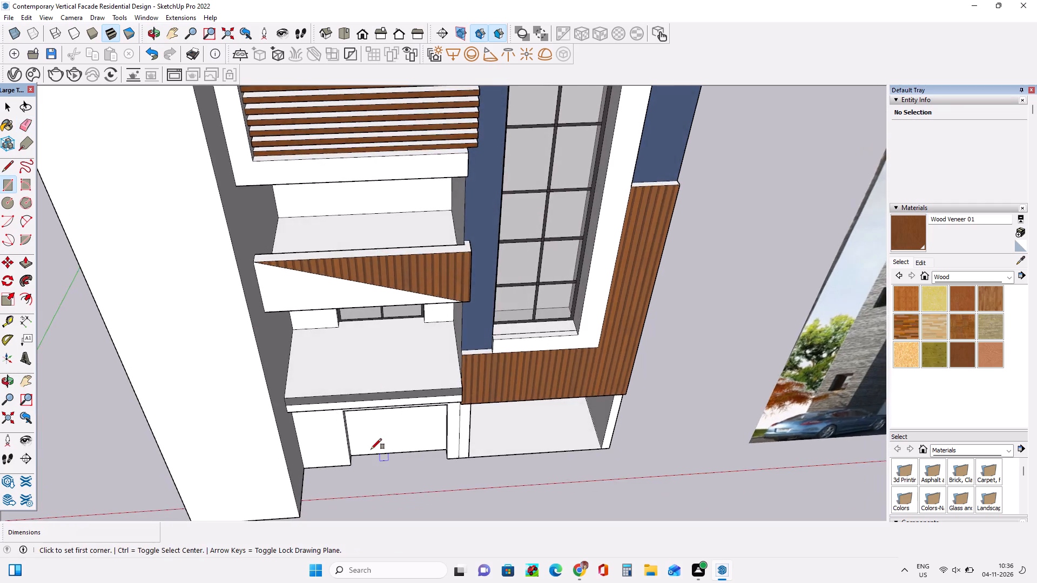
scroll(324, 383, up, 9)
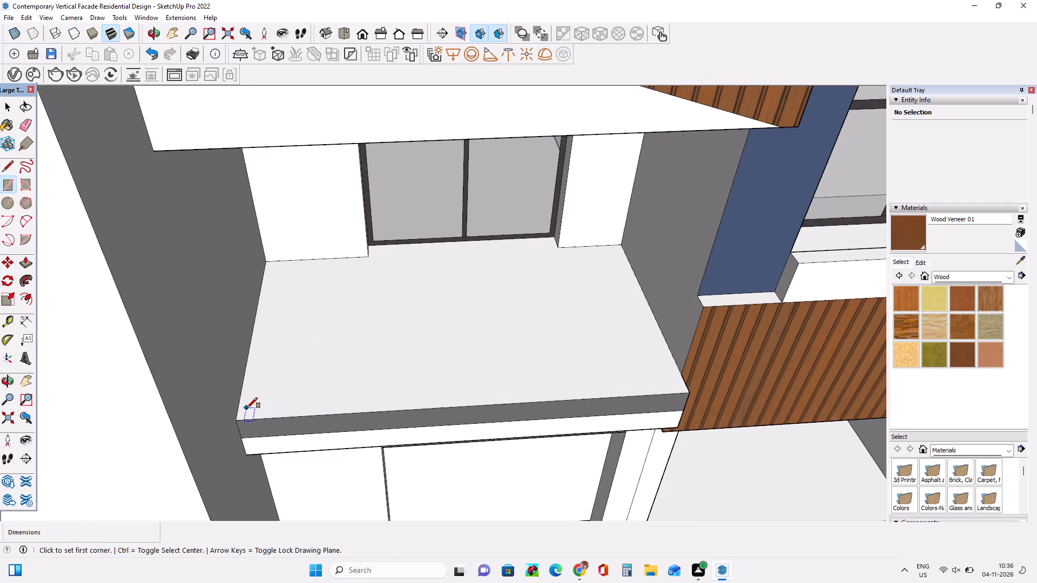
click(237, 413)
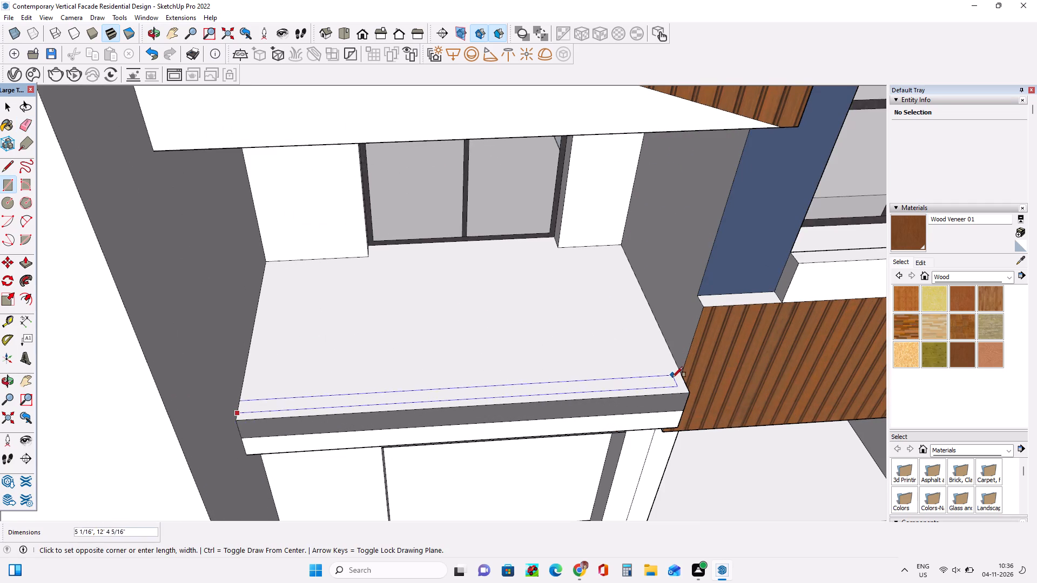
scroll(674, 381, up, 6)
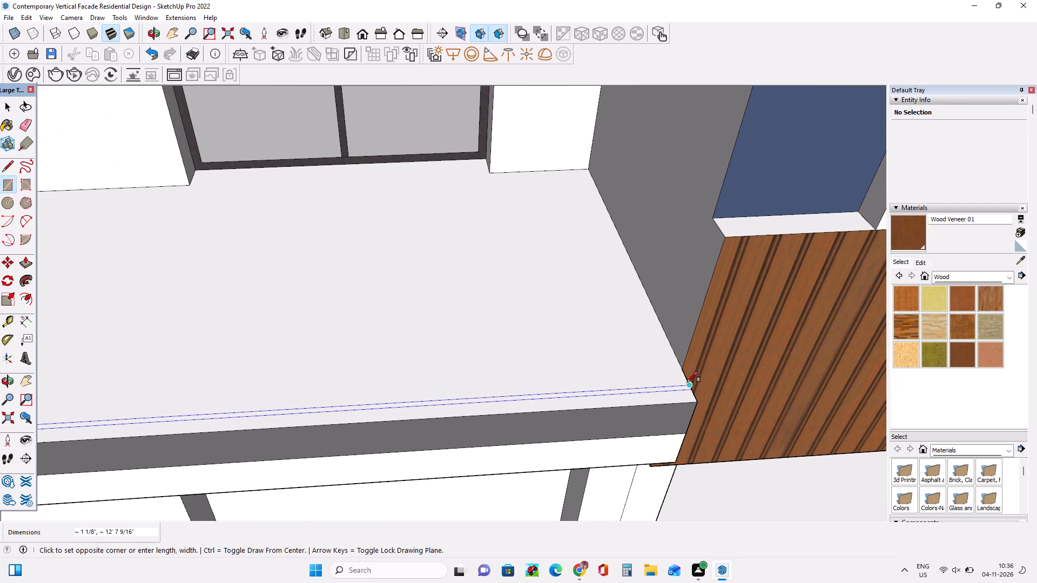
click(686, 382)
Pull the thin strip along the lowest balcony's front edge up about 2' 7 9/16" as a railing panel.
click(23, 262)
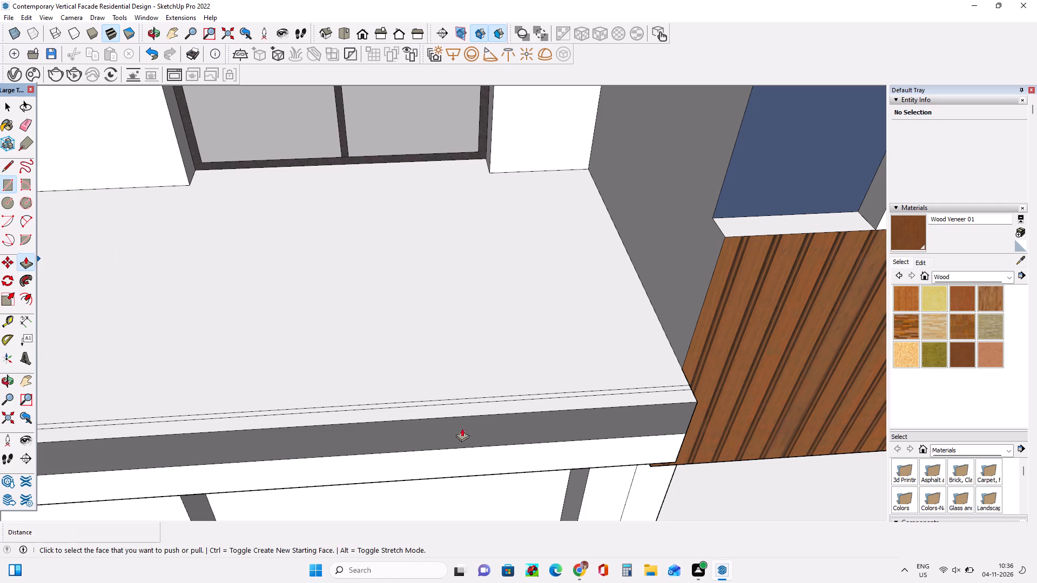
click(562, 397)
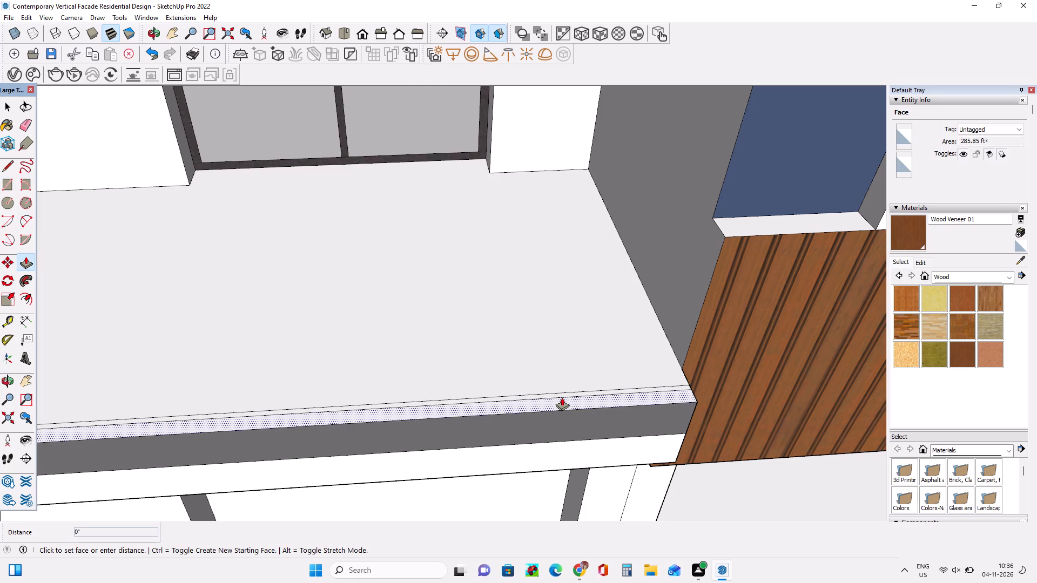
key(Escape)
drag(563, 394, 571, 332)
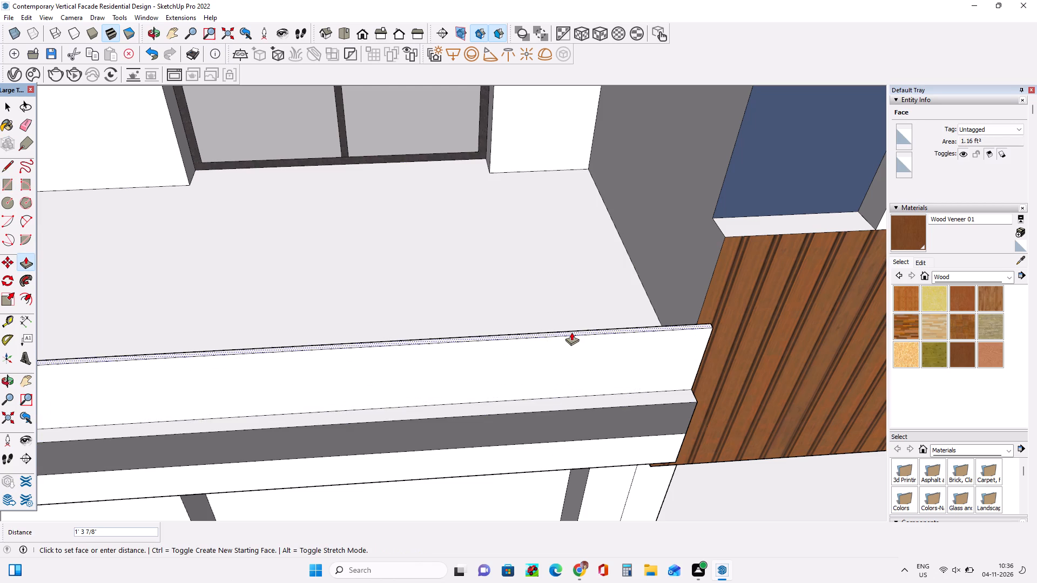
drag(571, 332, 579, 303)
Paint the outer face of the lowest balcony's railing panel with Translucent Glass Gray from Glass and Mirrors.
scroll(571, 332, down, 9)
middle_drag(547, 425, 522, 342)
scroll(508, 360, down, 10)
middle_drag(559, 376, 588, 302)
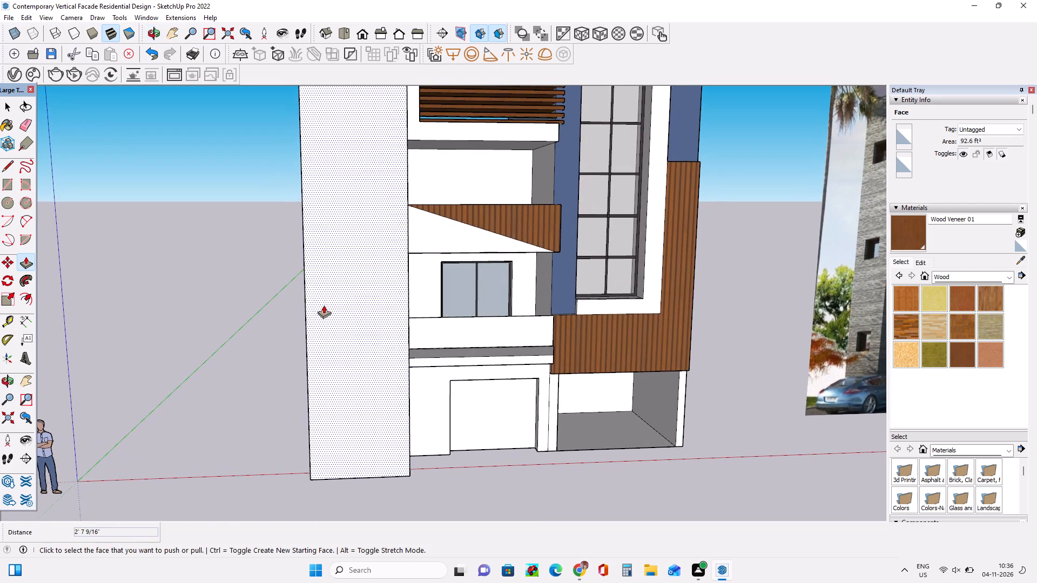
middle_drag(487, 355, 400, 370)
middle_drag(668, 347, 674, 371)
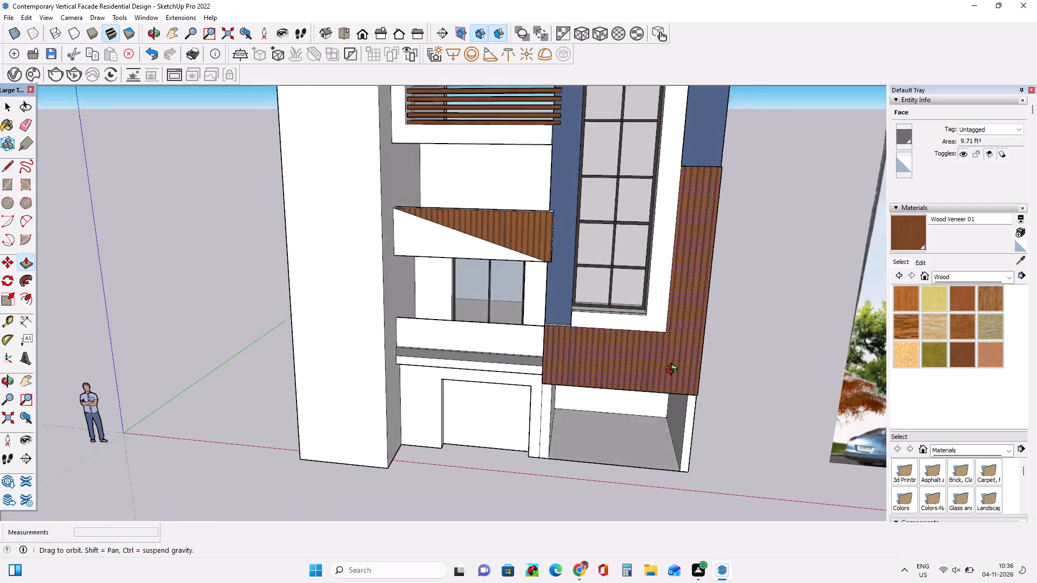
middle_drag(674, 371, 675, 372)
click(952, 274)
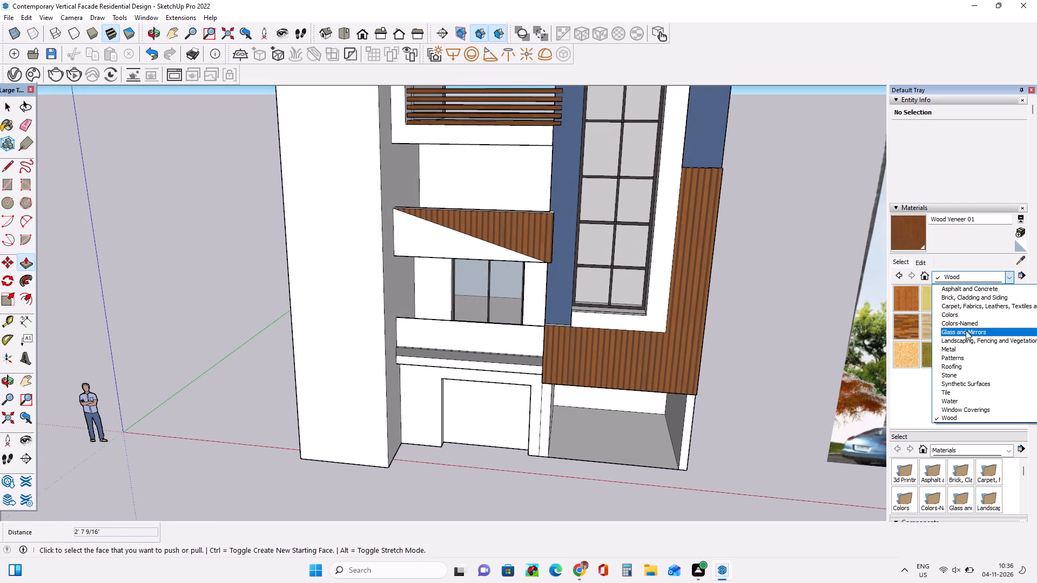
click(966, 330)
click(988, 326)
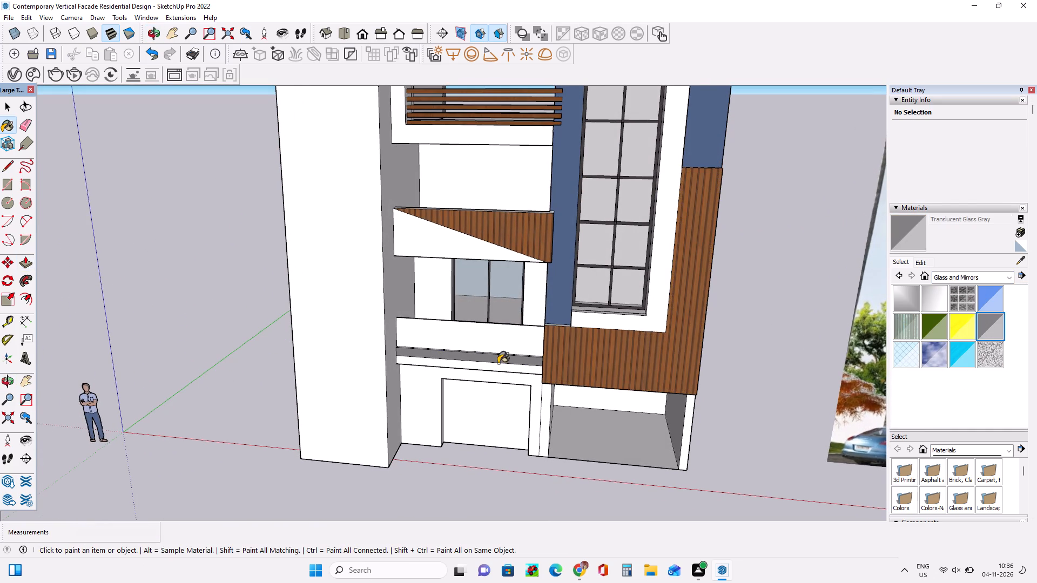
click(474, 347)
Paint the inner face of the lowest balcony's railing panel with the same Translucent Glass Gray.
middle_drag(508, 354, 259, 431)
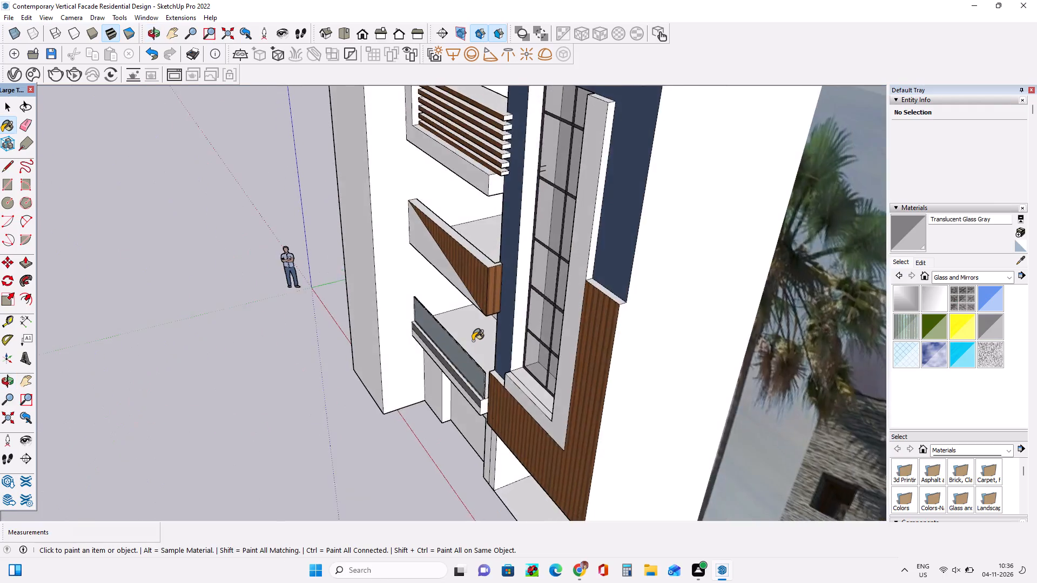
scroll(473, 341, up, 18)
middle_drag(482, 342, 428, 357)
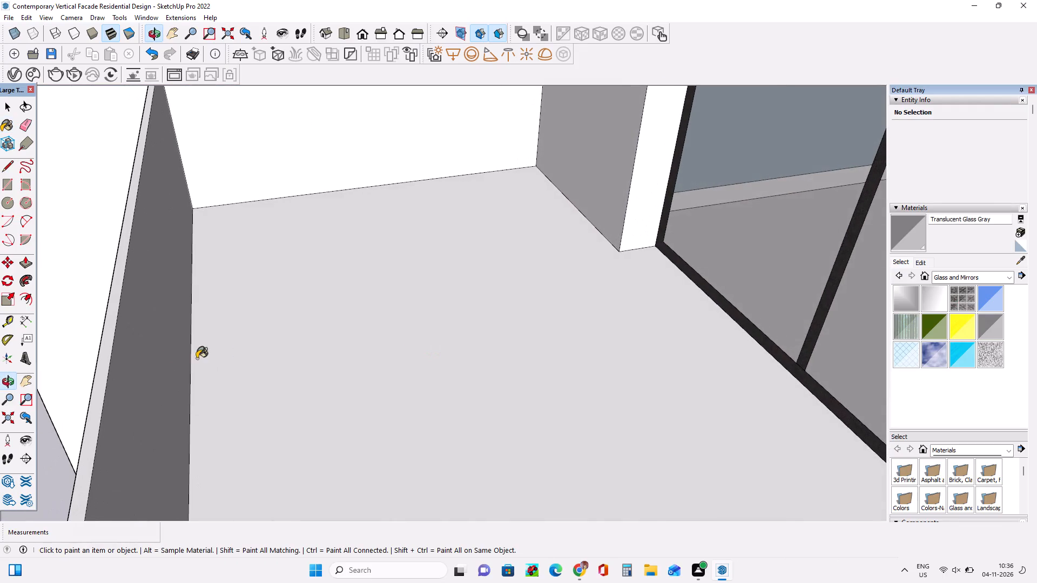
click(166, 358)
Examine the glass railing and the whole facade against the reference image, including the plain side block.
middle_drag(69, 389, 268, 358)
scroll(101, 364, down, 7)
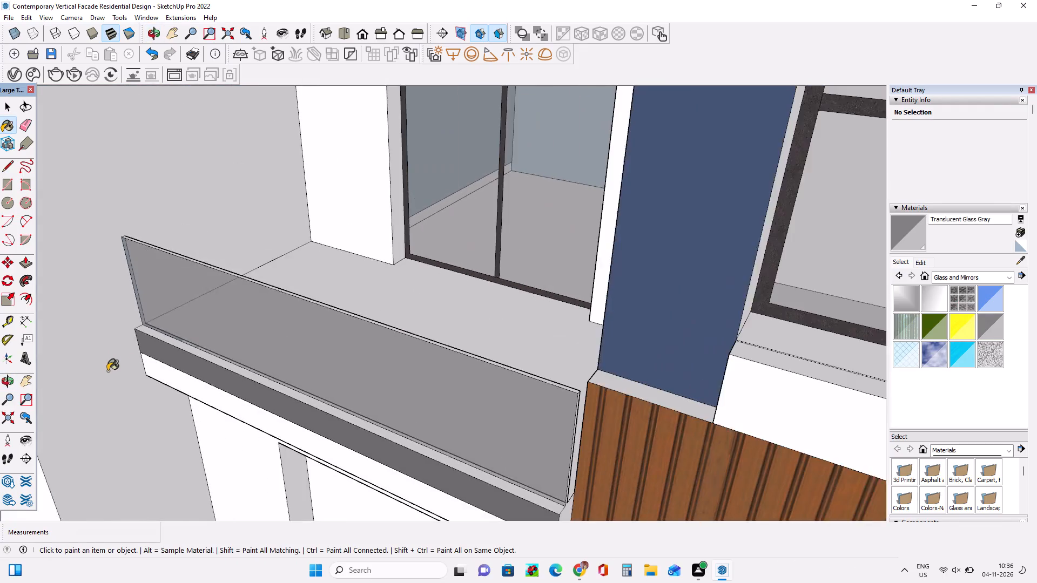
scroll(107, 371, down, 20)
scroll(107, 371, down, 4)
middle_drag(391, 372, 403, 362)
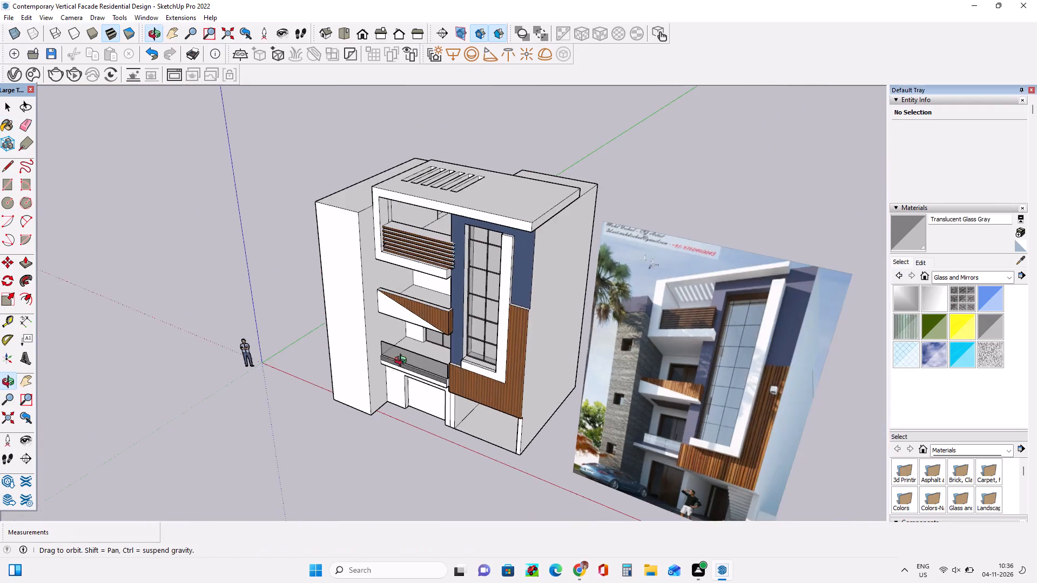
middle_drag(403, 362, 569, 252)
middle_drag(440, 388, 443, 364)
scroll(443, 364, up, 2)
middle_drag(443, 364, 432, 369)
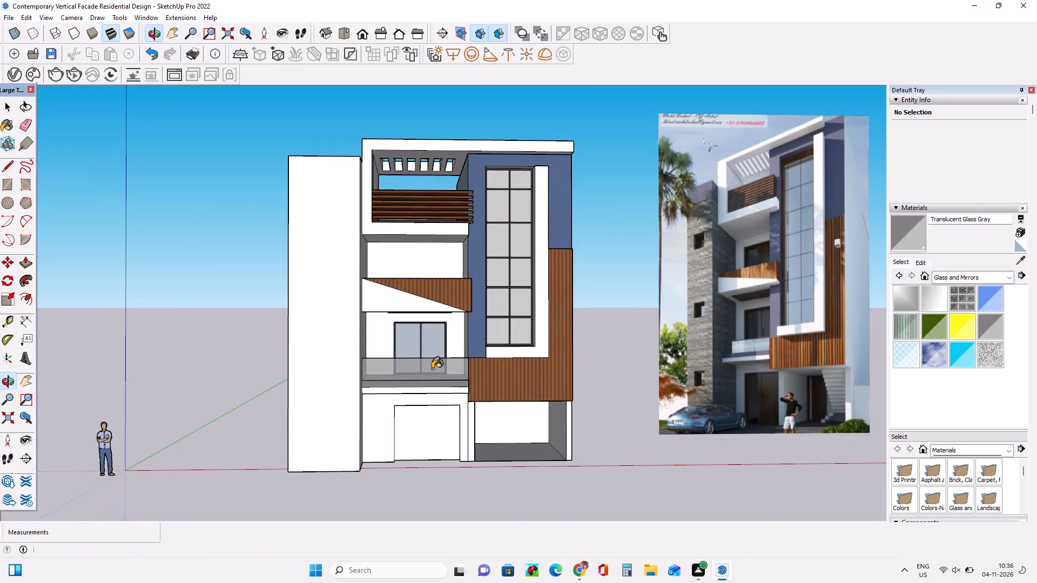
middle_drag(444, 387, 449, 400)
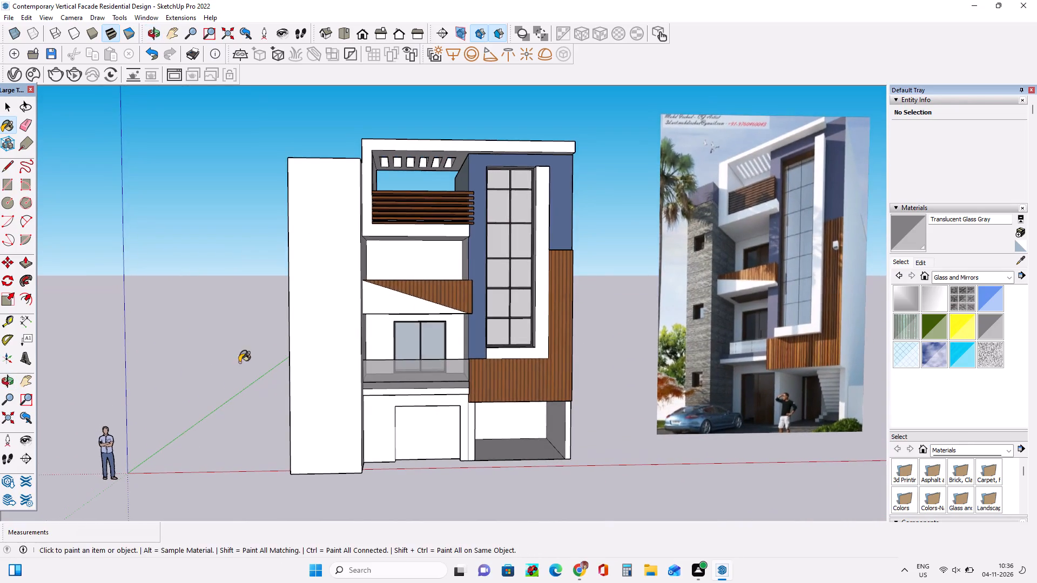
middle_drag(240, 314, 251, 330)
Draw a rectangle about 3' 7 1/4" by 8' 1/4" across the top of the side block's front face.
click(8, 181)
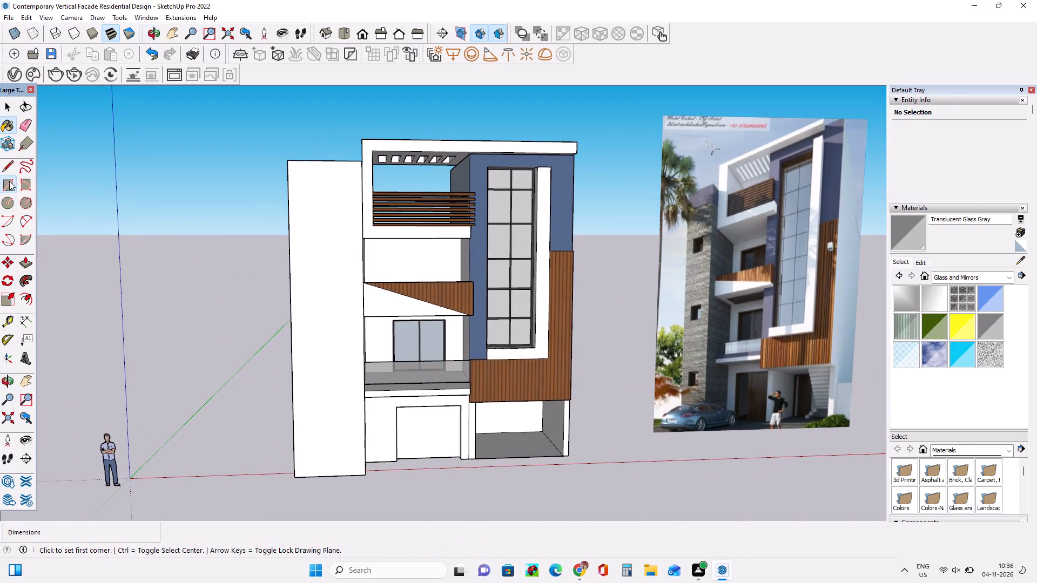
middle_drag(222, 309, 239, 327)
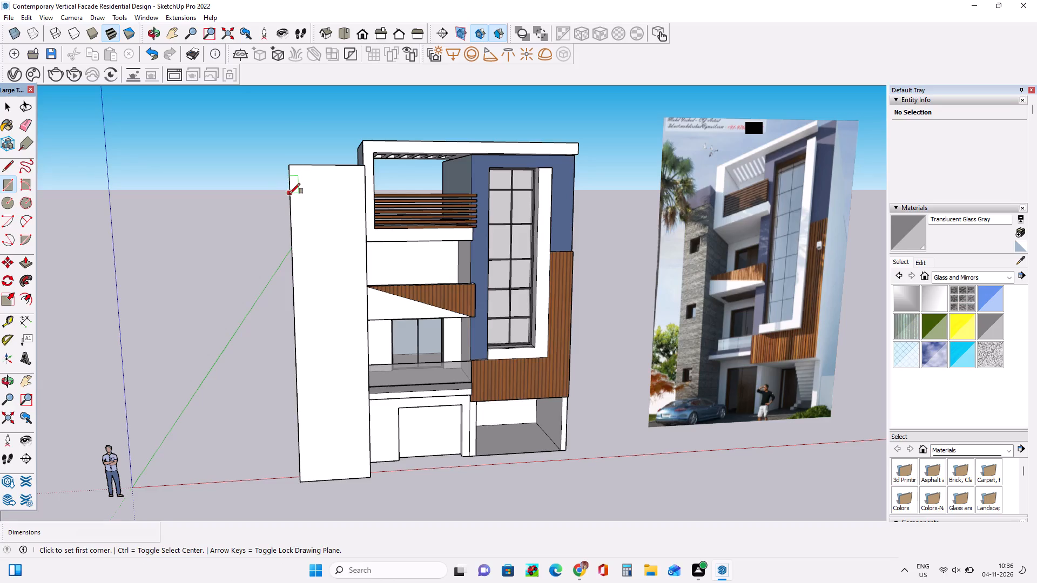
click(288, 199)
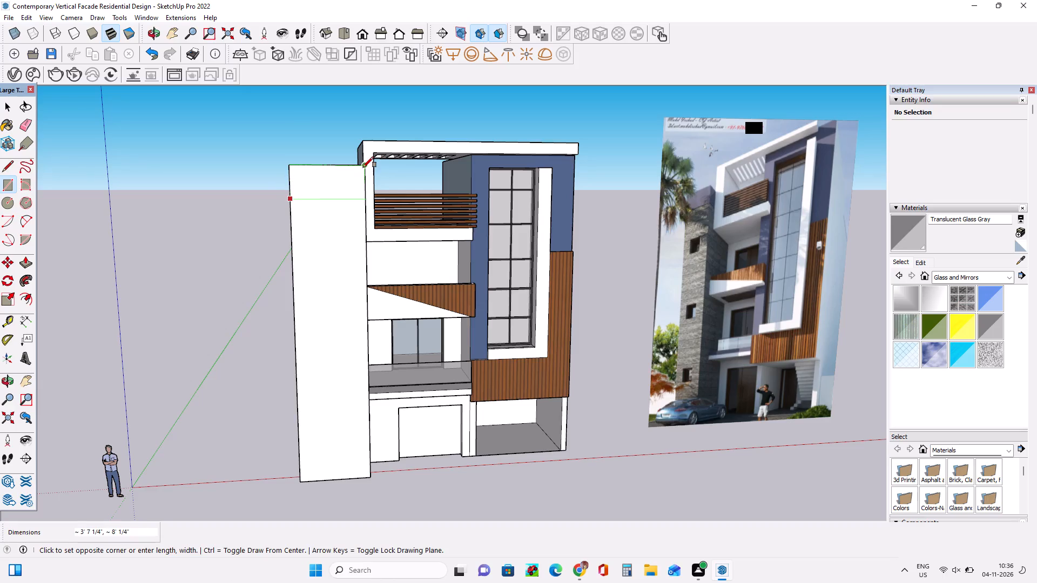
click(362, 167)
Draw a window rectangle about 3' 6 13/16" by 2' 5 1/2" on the side block's front below the top band.
middle_drag(351, 252, 354, 237)
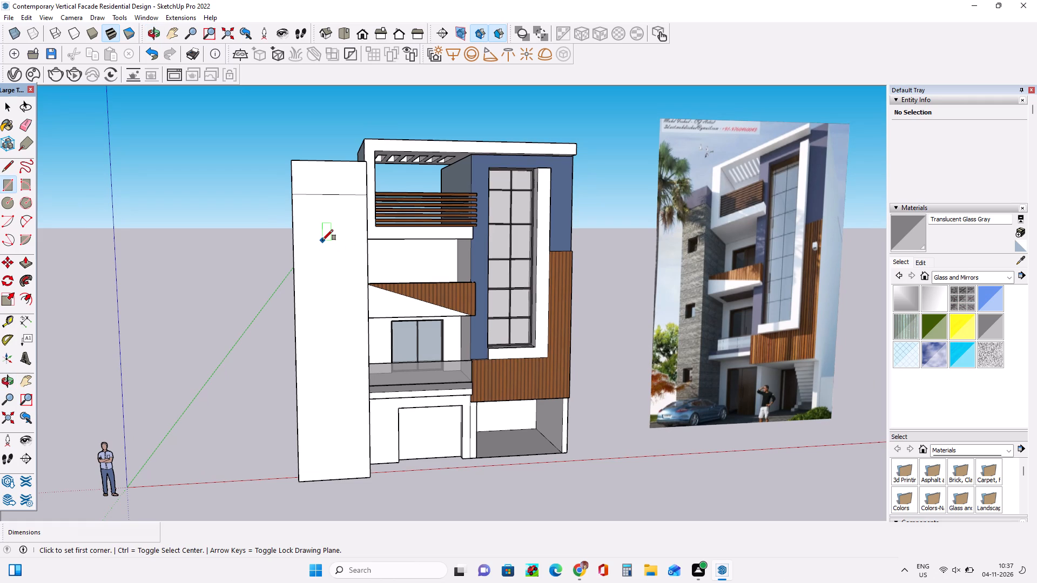
click(322, 240)
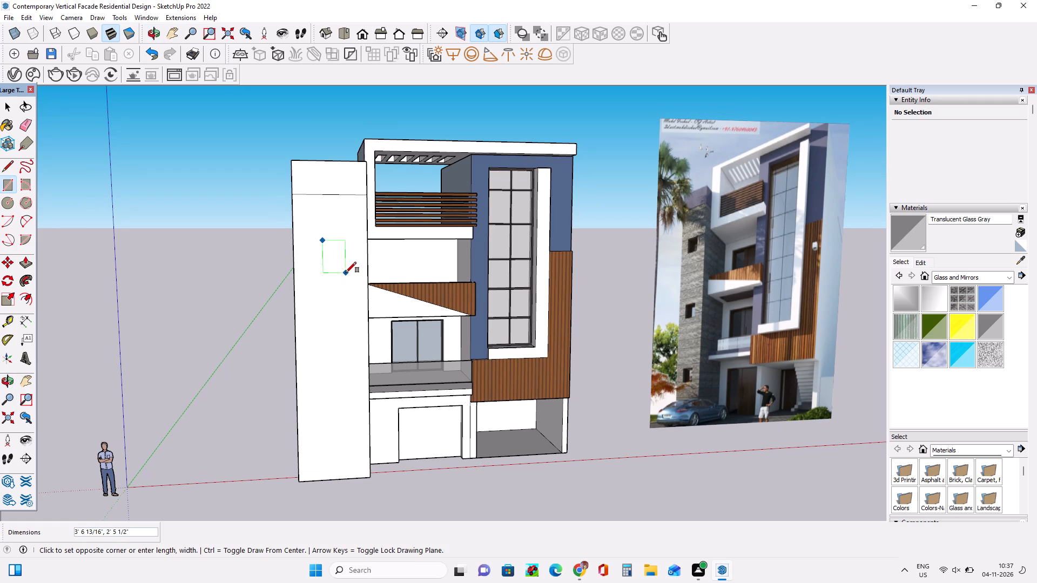
click(346, 273)
Copy the window outline straight down the side block twice, about 9' 2 13/16" and then about 10' 1 7/8" further.
middle_drag(352, 331, 338, 296)
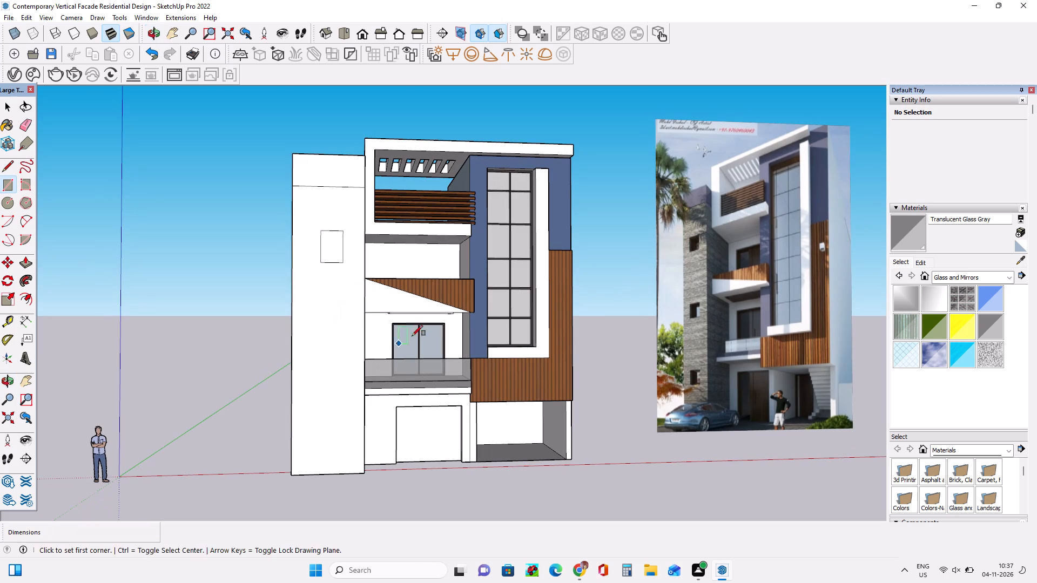
click(5, 106)
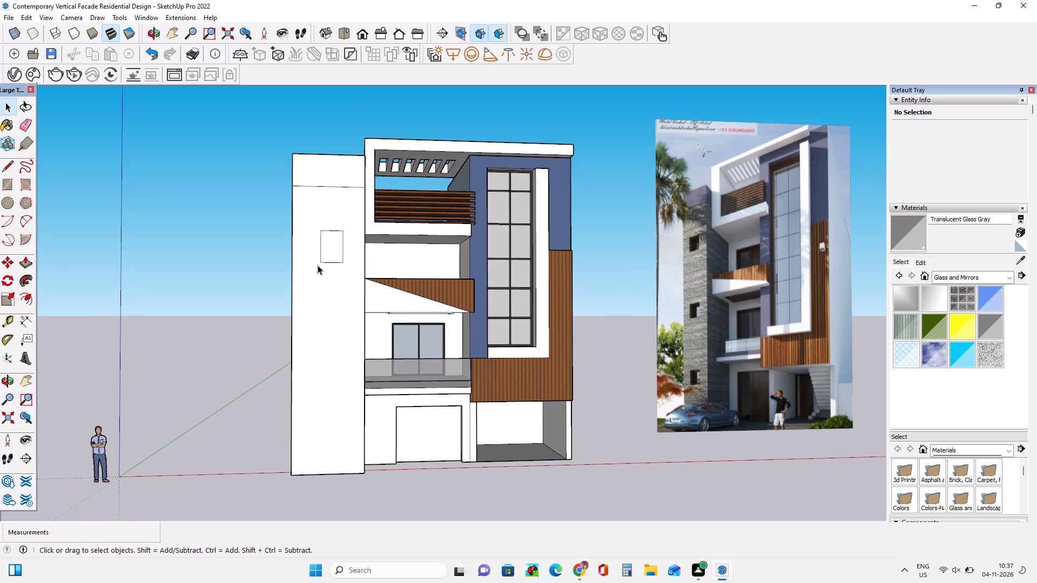
ctrl+click(322, 260)
ctrl+click(333, 262)
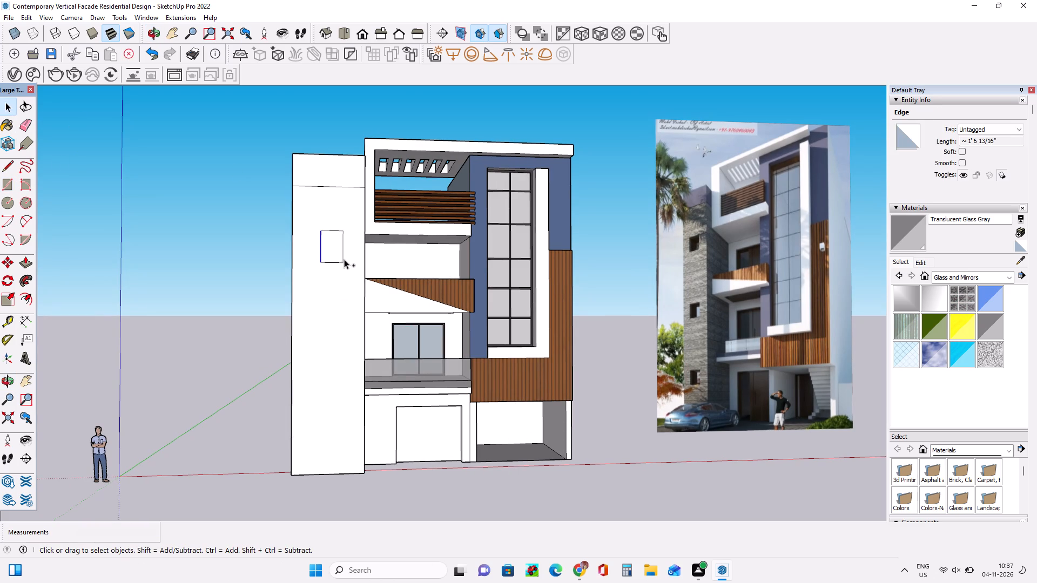
ctrl+click(343, 259)
ctrl+click(333, 231)
click(9, 263)
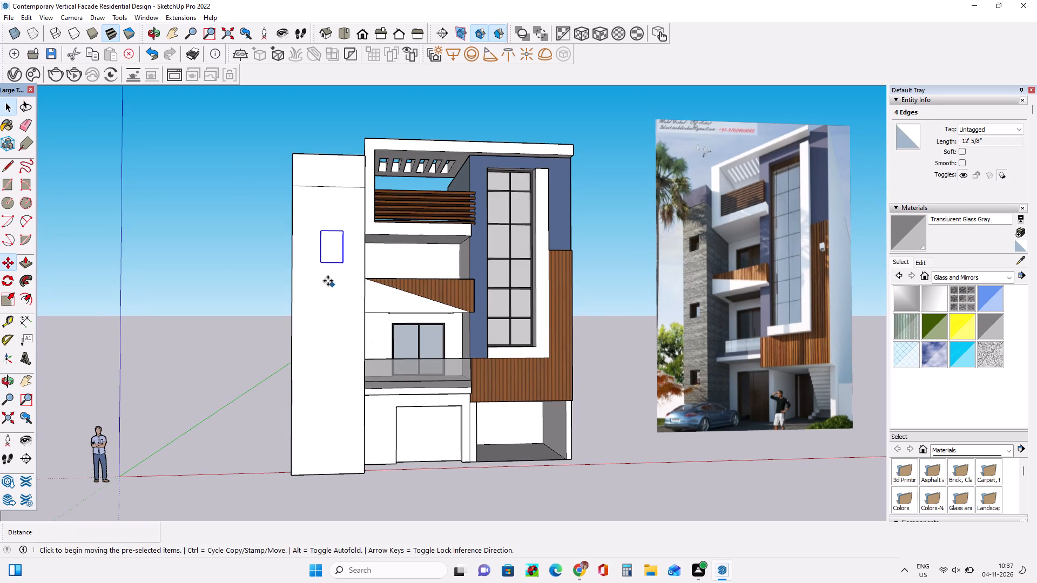
click(321, 263)
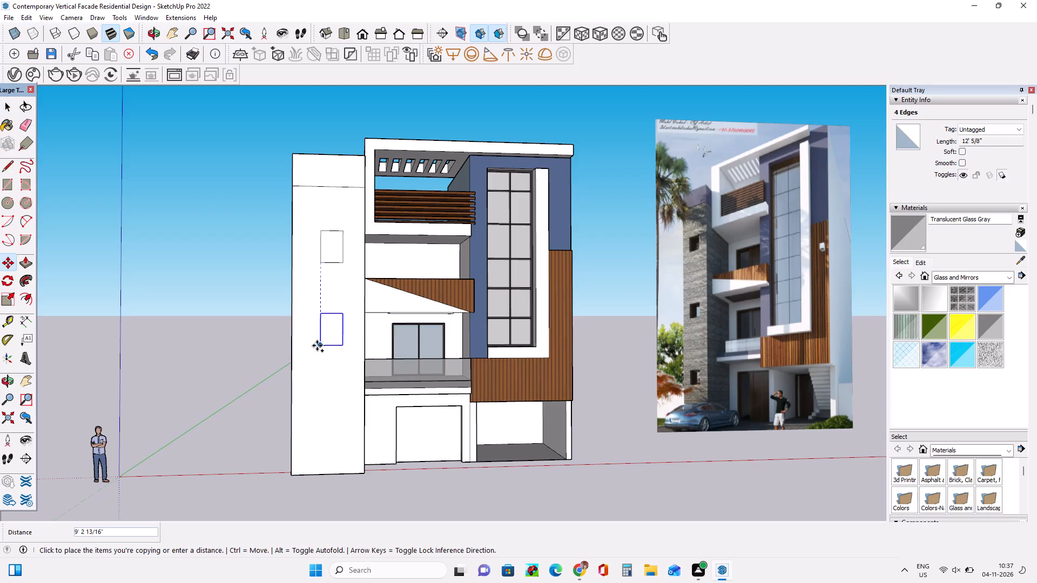
click(317, 345)
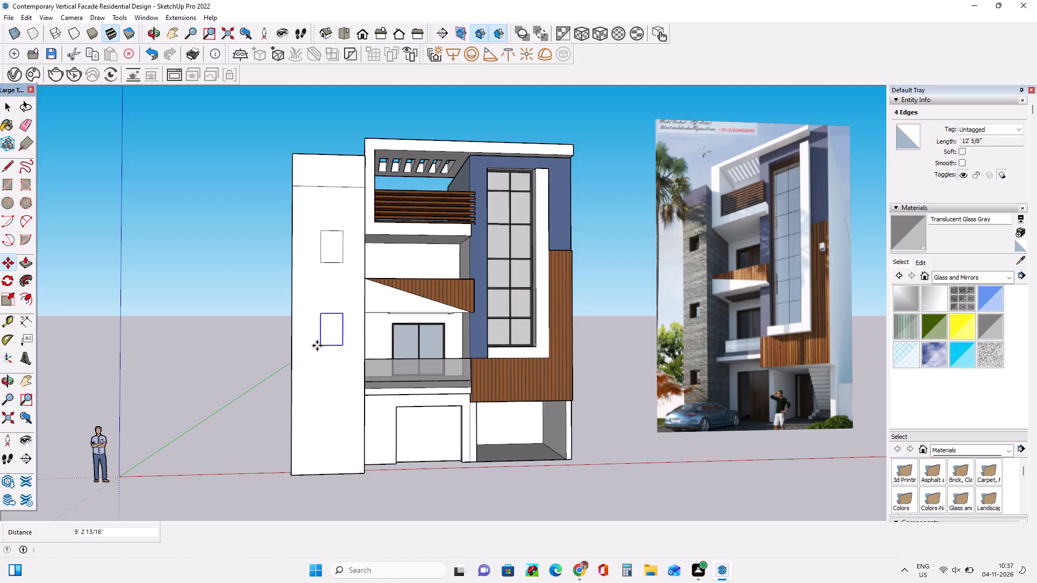
click(317, 345)
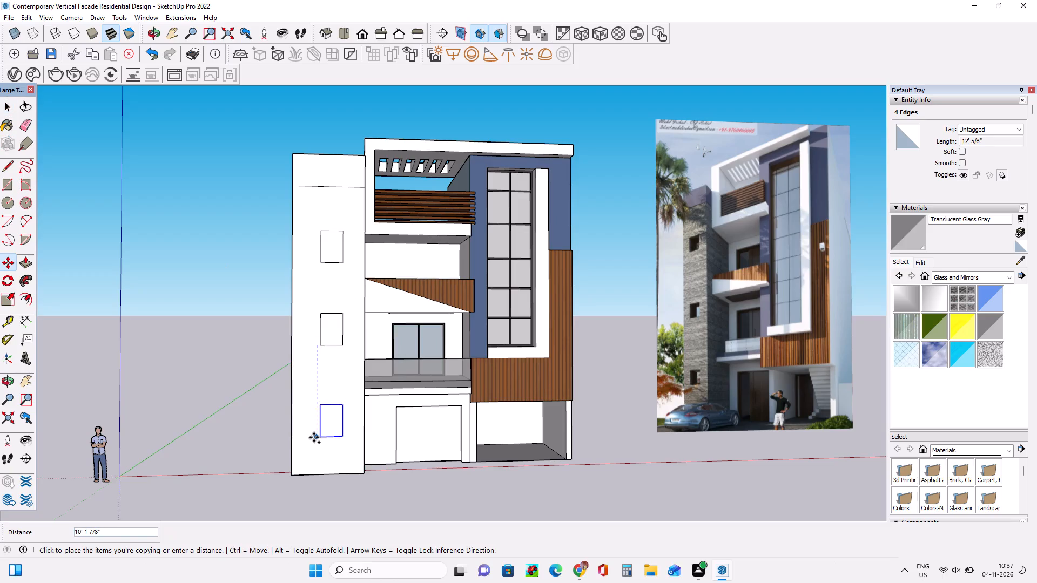
click(314, 437)
Push the three window faces on the side block inward as recesses, the top one about 1' 5 1/2" deep.
middle_drag(339, 429, 308, 415)
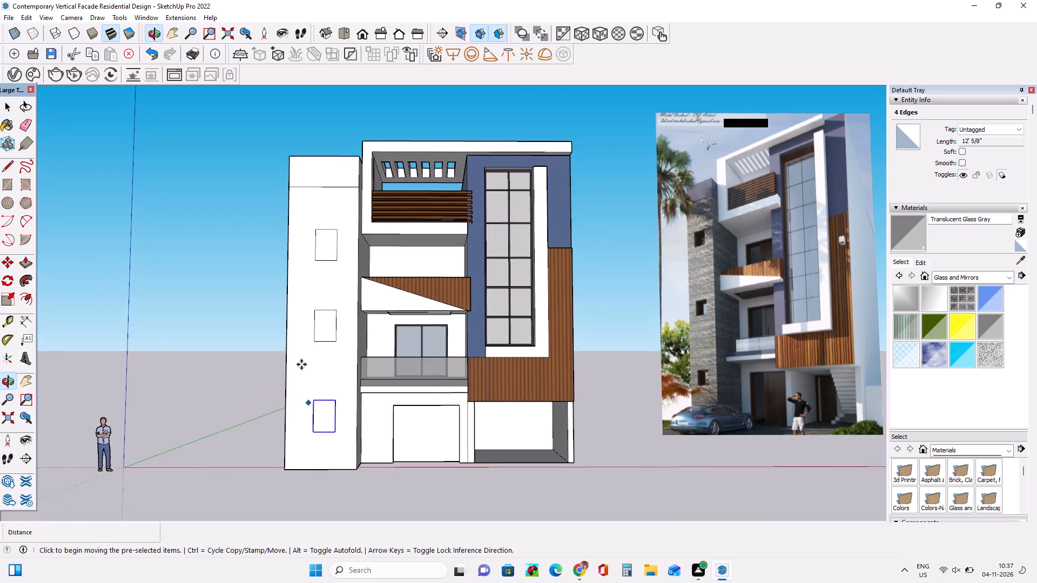
middle_drag(391, 377, 398, 379)
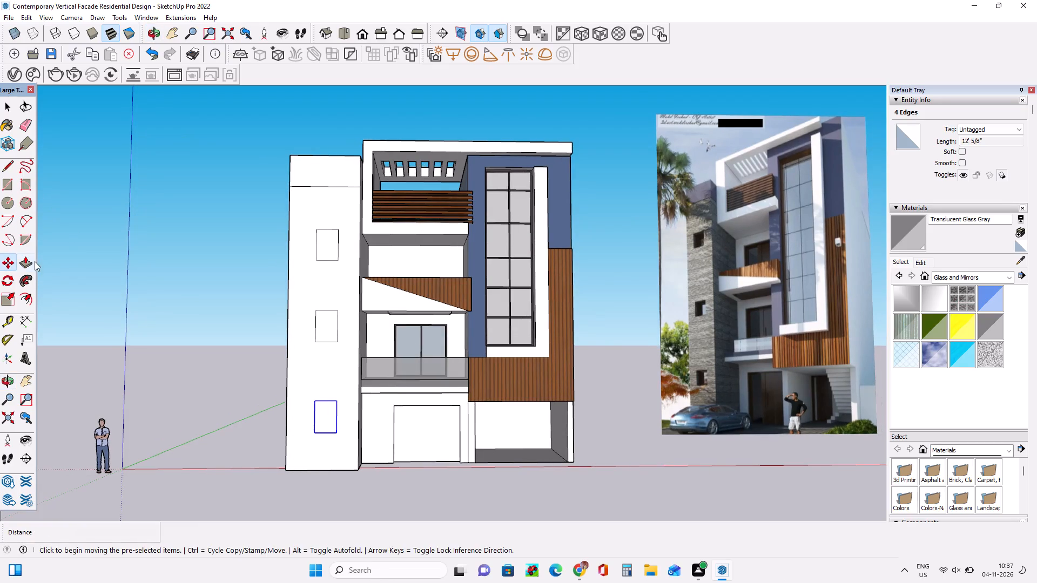
click(23, 266)
click(324, 419)
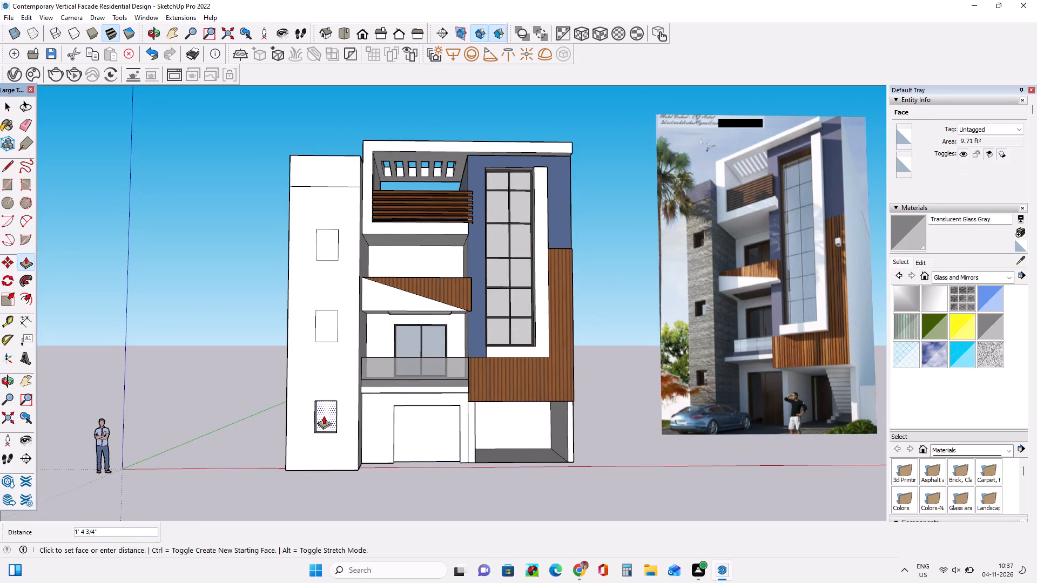
click(327, 331)
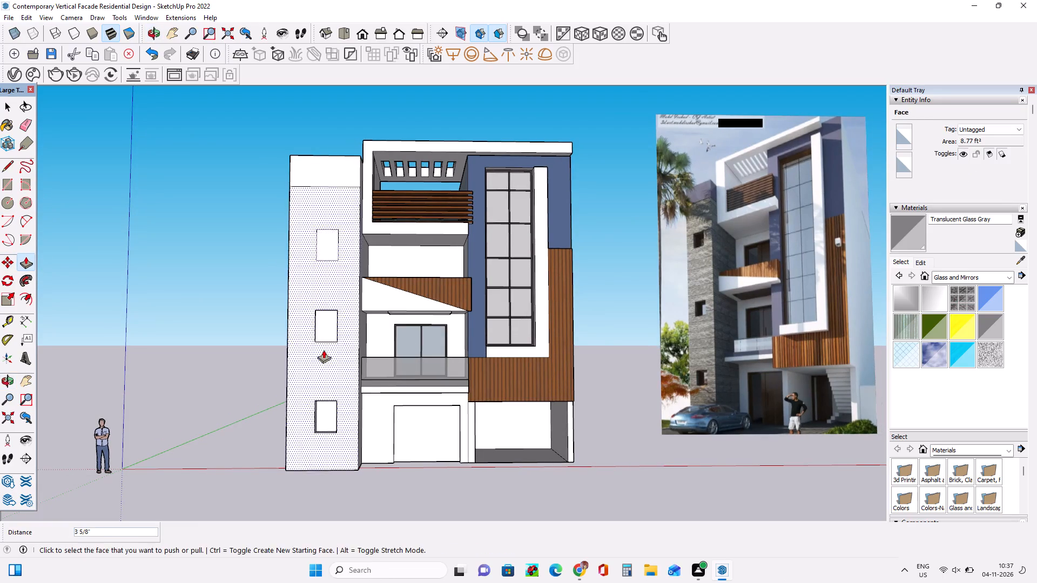
middle_drag(325, 363, 238, 449)
scroll(315, 335, up, 8)
drag(322, 336, 333, 330)
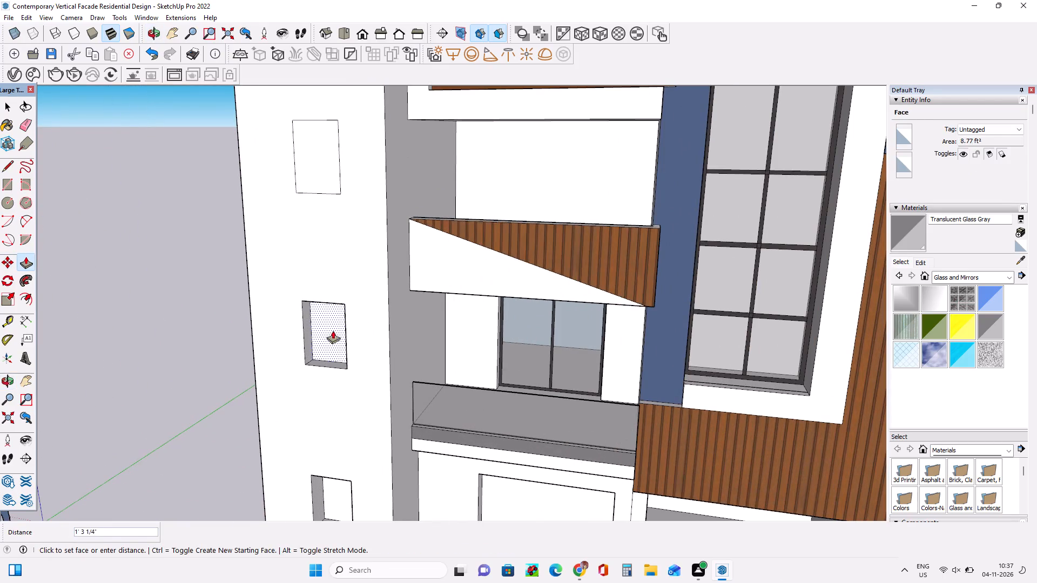
drag(333, 330, 331, 332)
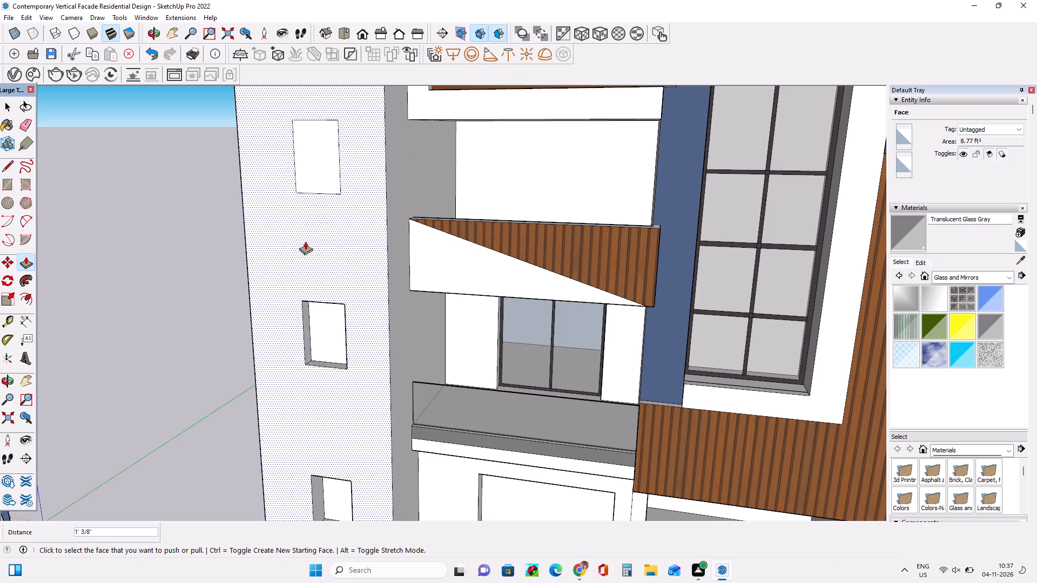
drag(325, 184, 338, 182)
Compare the side block's three window recesses and top band with the reference image.
middle_drag(216, 285, 261, 268)
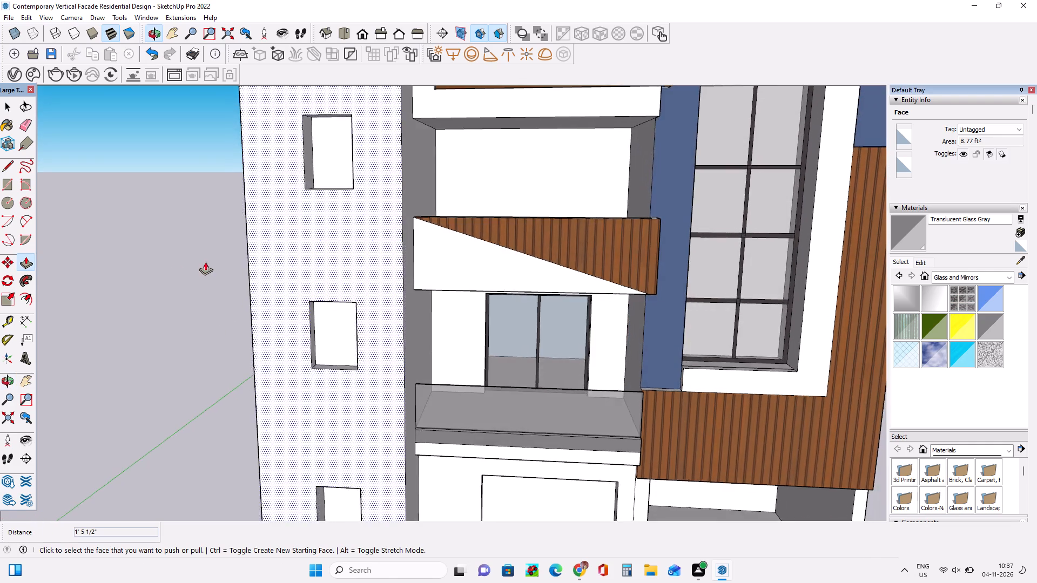
scroll(177, 263, down, 13)
middle_drag(287, 321, 383, 282)
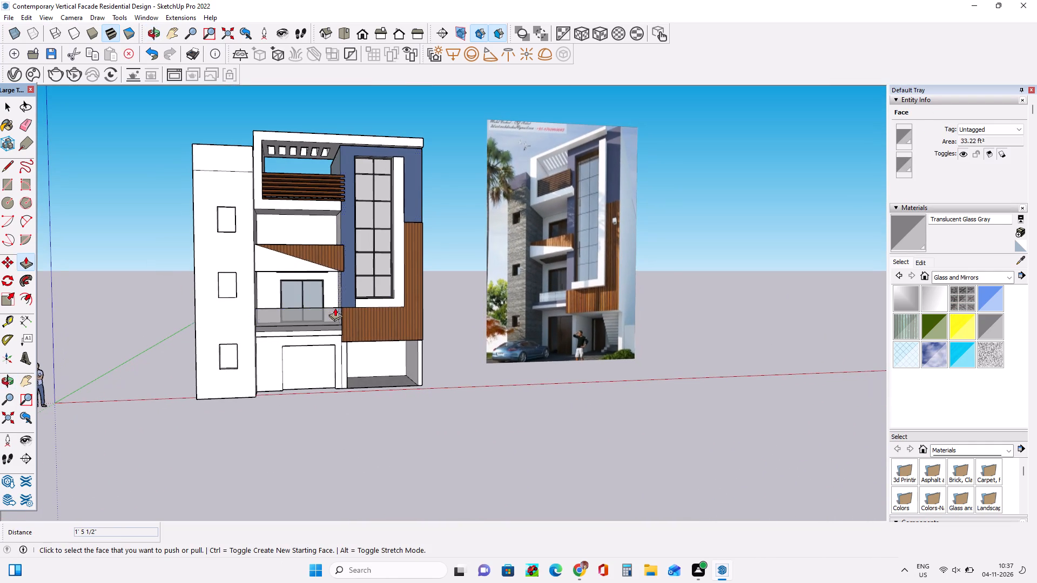
scroll(213, 318, up, 3)
middle_drag(238, 337, 200, 358)
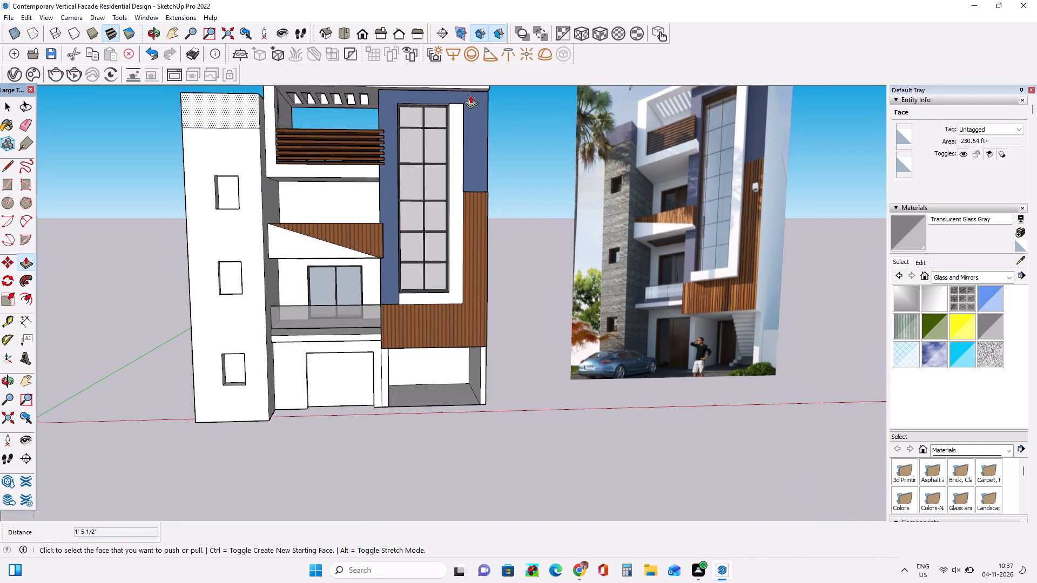
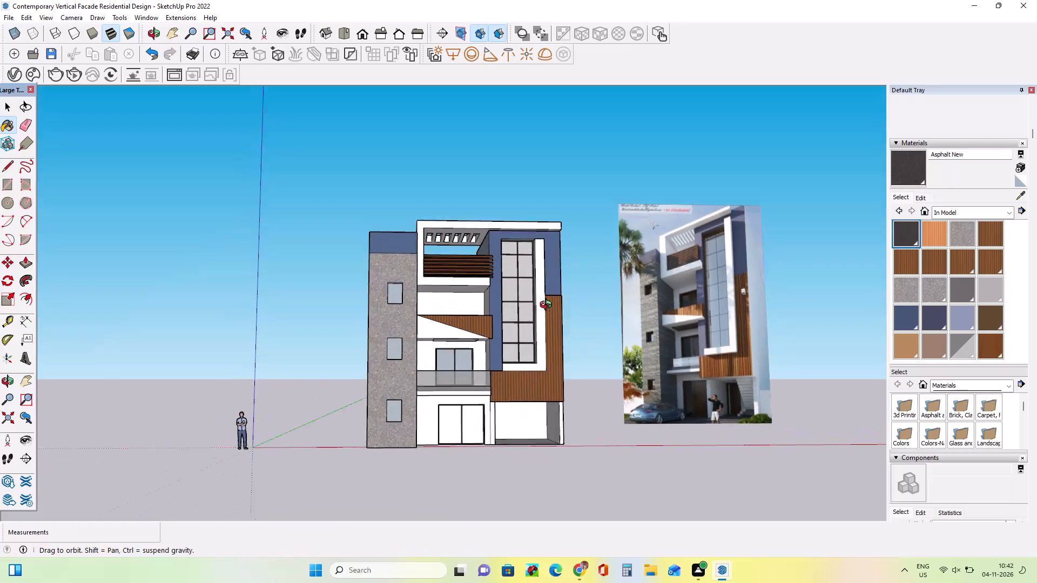
Push the front face of the slim outer pillar beside the ground-floor recess back about 1' 13/16".
scroll(340, 308, up, 4)
scroll(140, 305, down, 6)
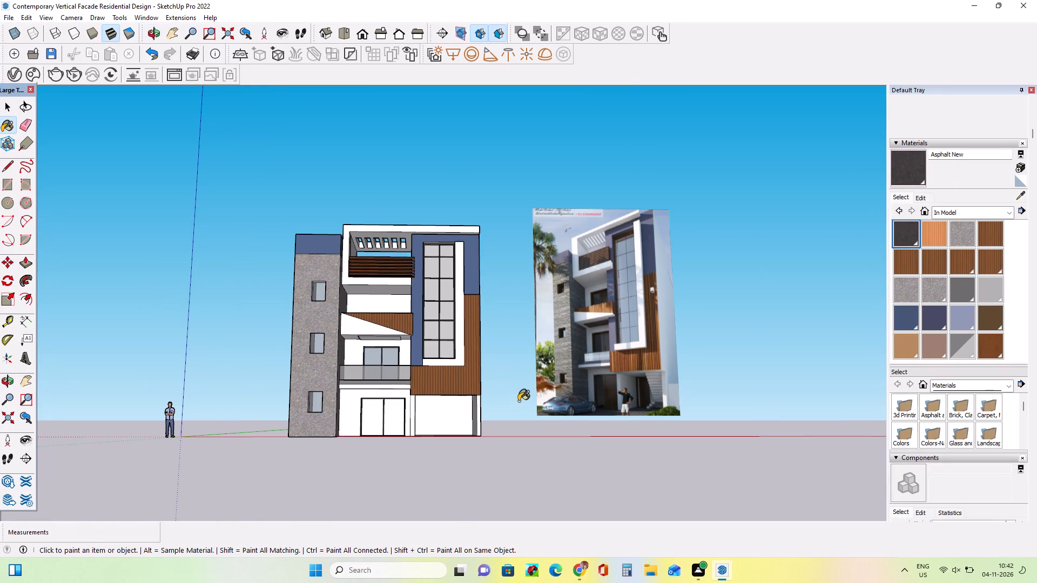
middle_drag(522, 410, 534, 441)
scroll(469, 456, up, 4)
middle_drag(469, 459, 472, 465)
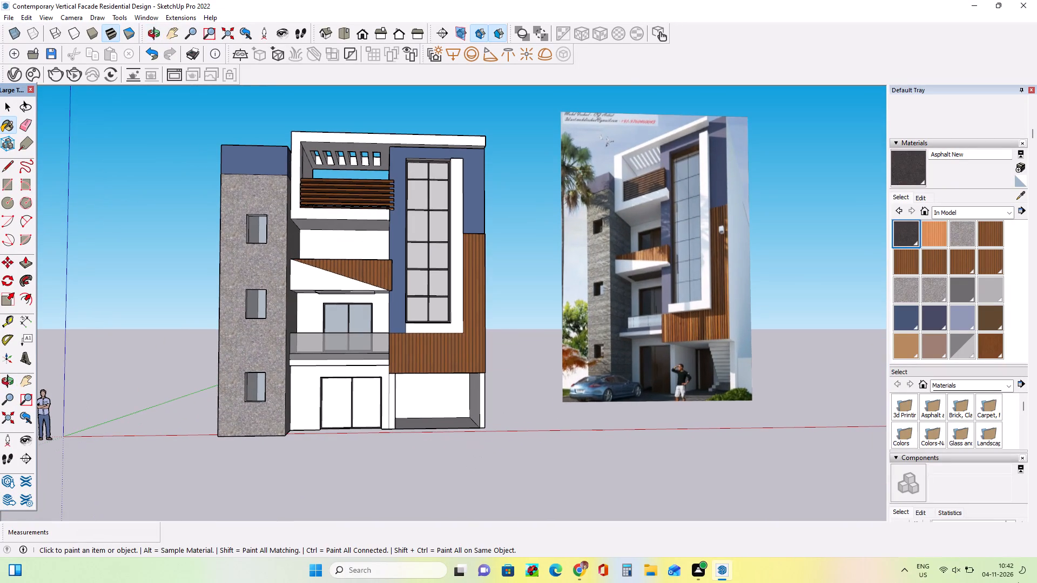
middle_drag(517, 425, 522, 412)
scroll(414, 423, up, 2)
middle_drag(414, 423, 249, 398)
scroll(516, 335, up, 4)
middle_drag(503, 368, 479, 330)
middle_drag(503, 357, 477, 349)
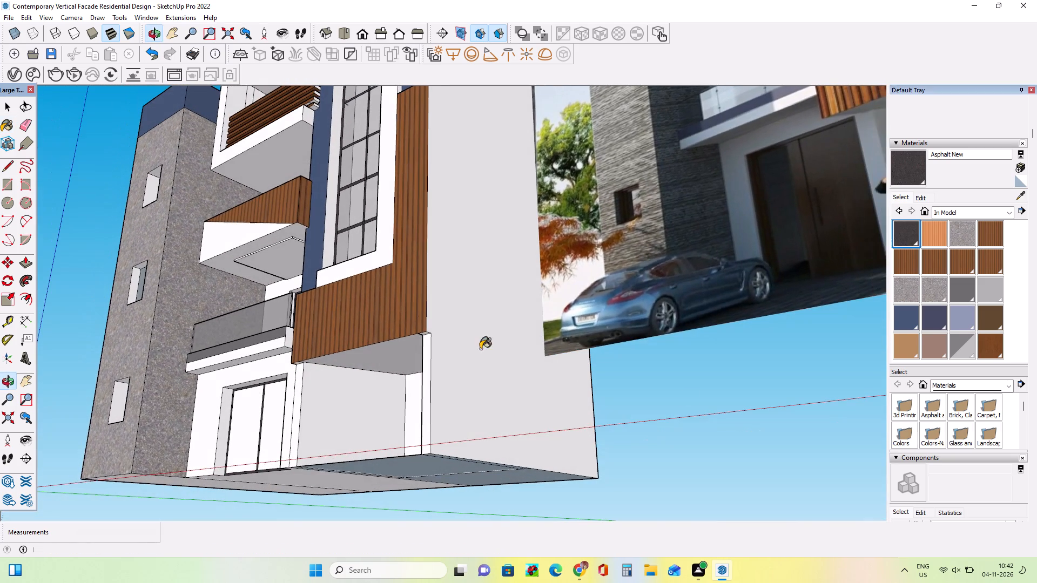
click(25, 261)
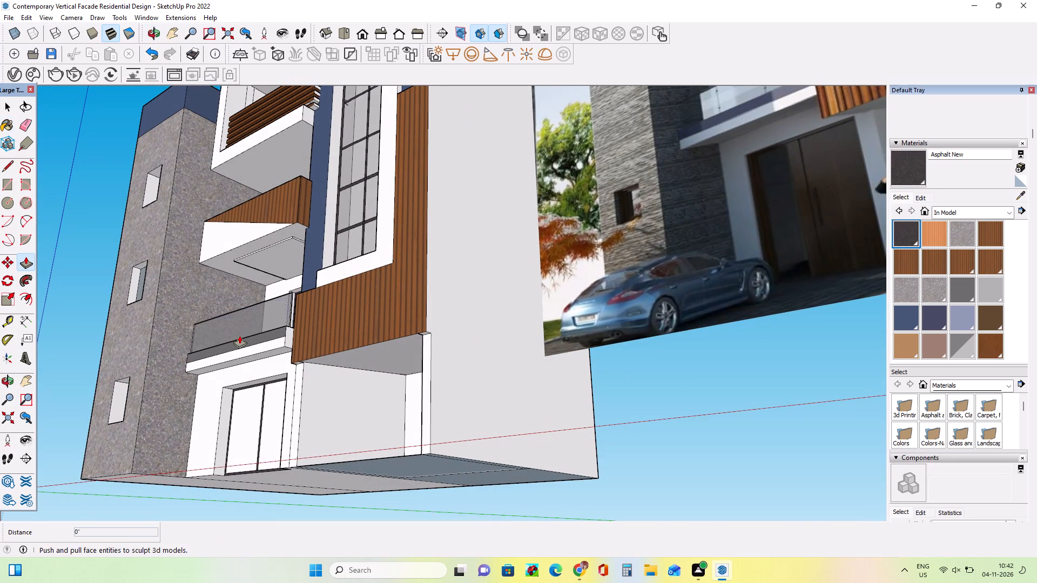
drag(424, 428, 436, 428)
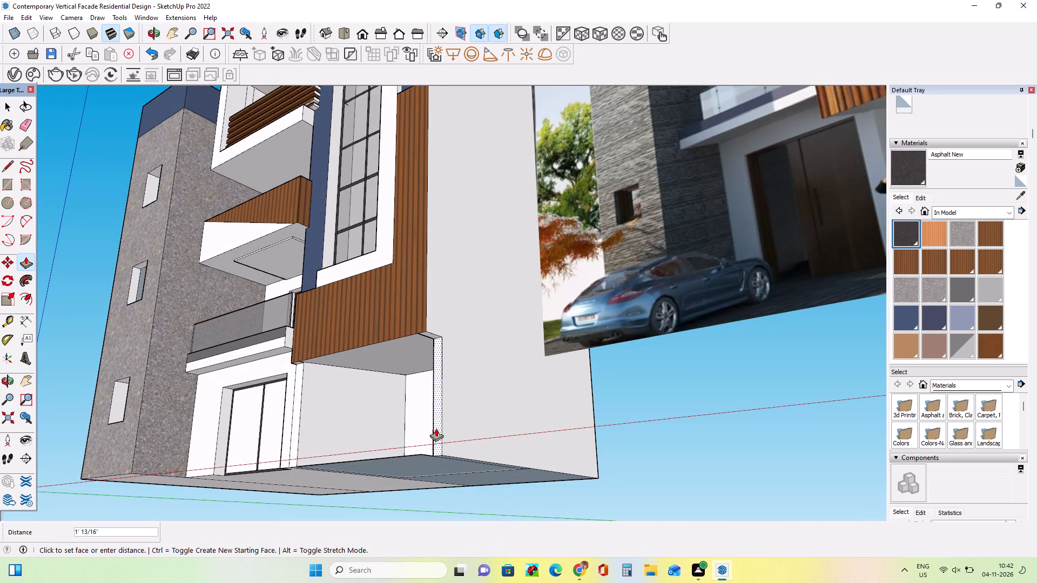
drag(436, 428, 436, 429)
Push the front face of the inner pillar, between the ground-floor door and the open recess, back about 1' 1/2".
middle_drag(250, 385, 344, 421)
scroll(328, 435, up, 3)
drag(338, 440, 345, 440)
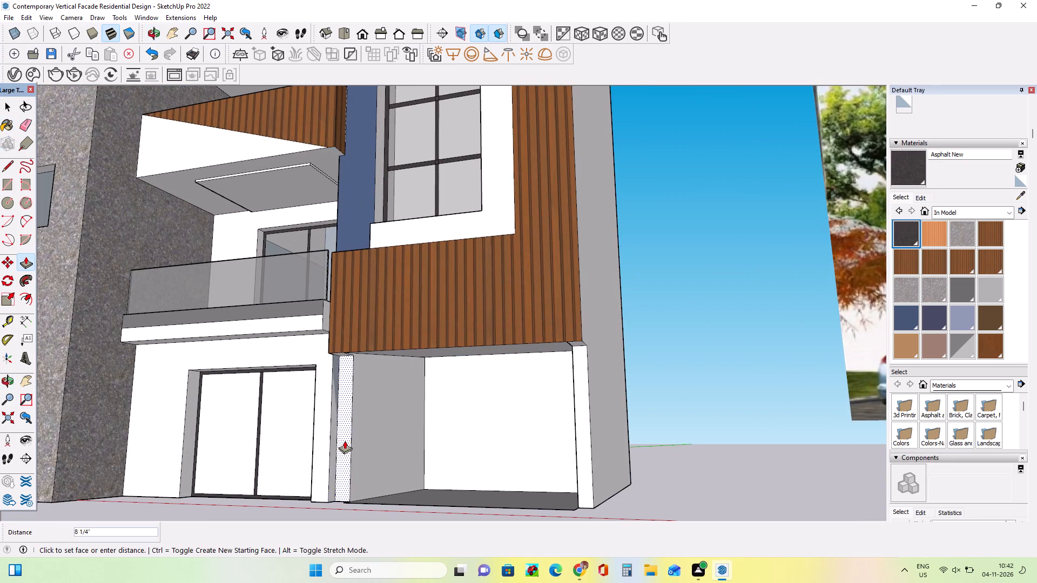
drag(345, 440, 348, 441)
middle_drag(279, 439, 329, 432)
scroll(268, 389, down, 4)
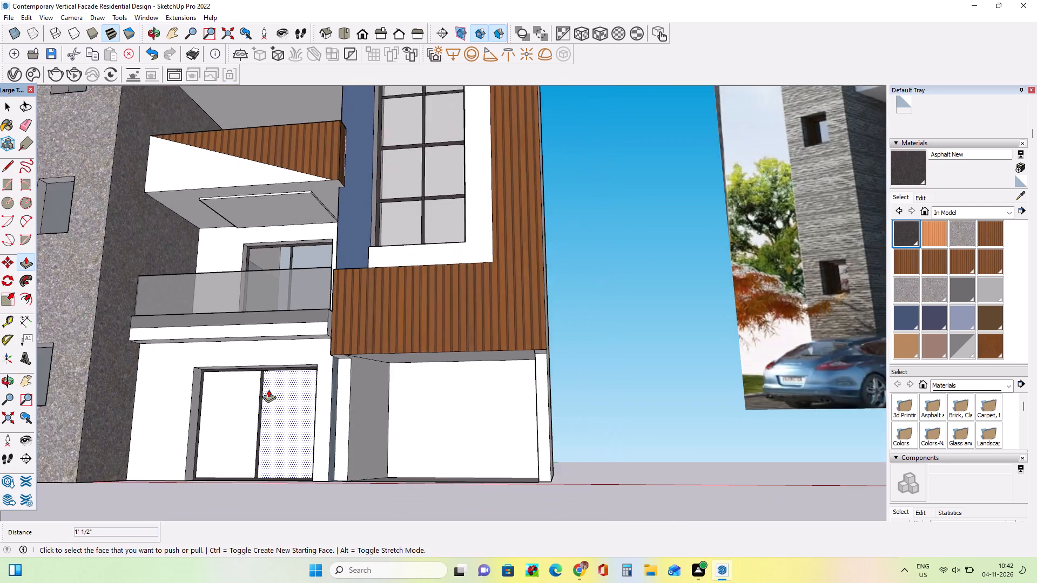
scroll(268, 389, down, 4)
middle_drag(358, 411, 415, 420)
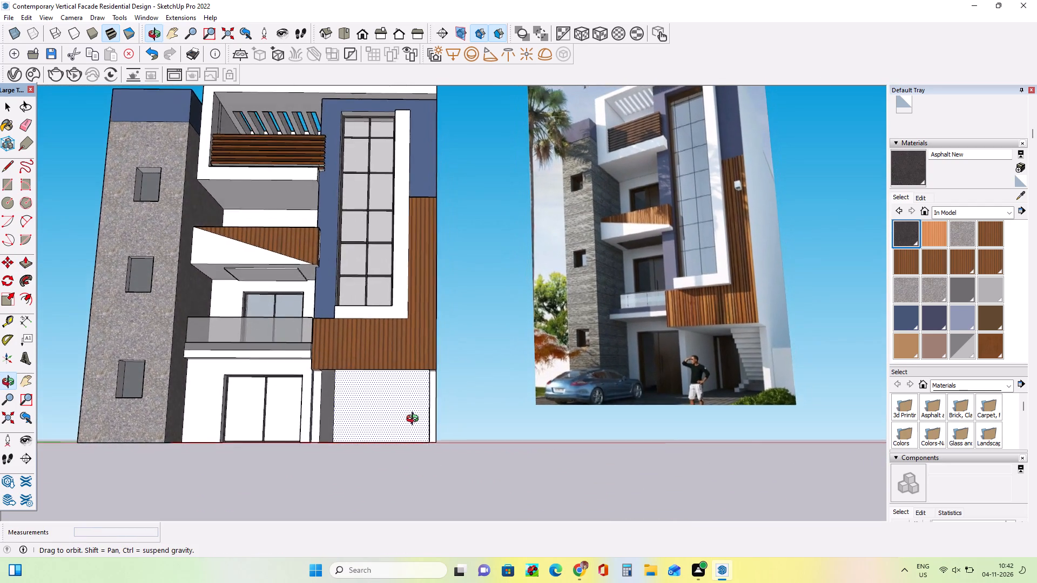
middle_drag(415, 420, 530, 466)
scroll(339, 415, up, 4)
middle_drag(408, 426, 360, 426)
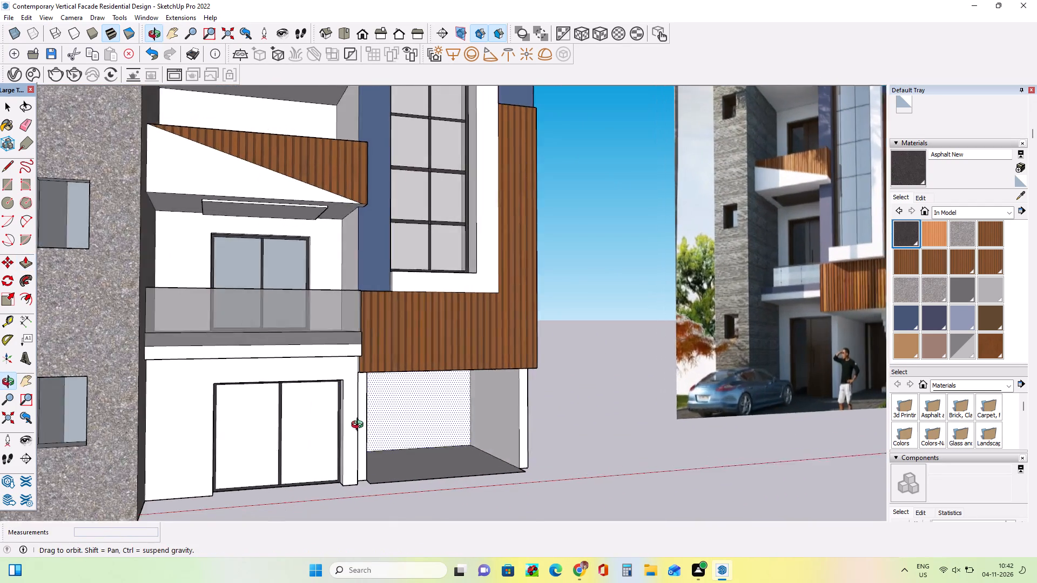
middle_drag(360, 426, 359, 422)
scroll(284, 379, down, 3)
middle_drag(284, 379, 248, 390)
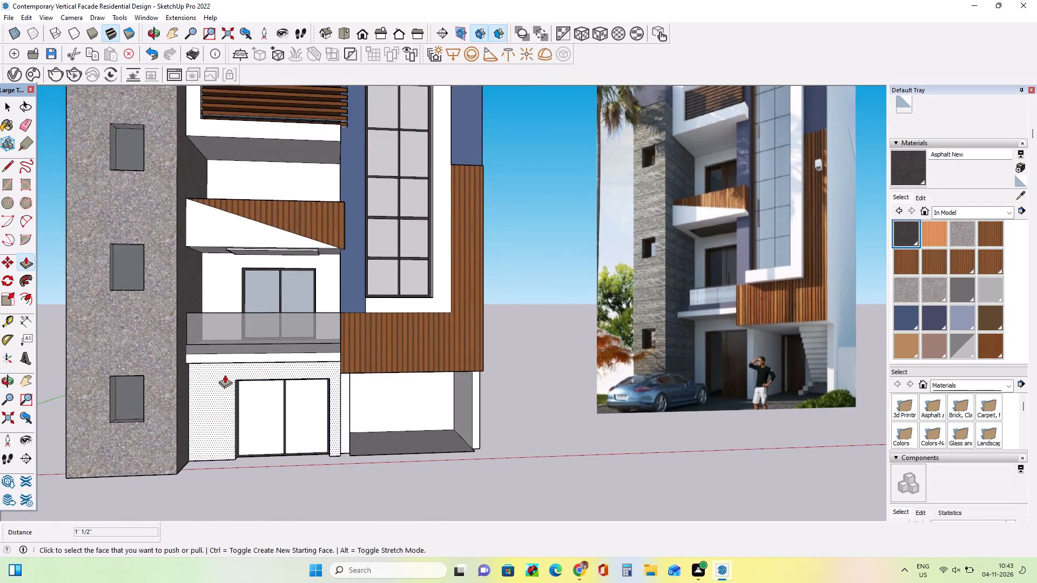
Pull the inner pillar's front face forward about 1' 6 1/16" and push it back 5 9/16", flush with the door wall.
scroll(225, 375, up, 4)
middle_drag(345, 419, 176, 414)
scroll(432, 412, up, 4)
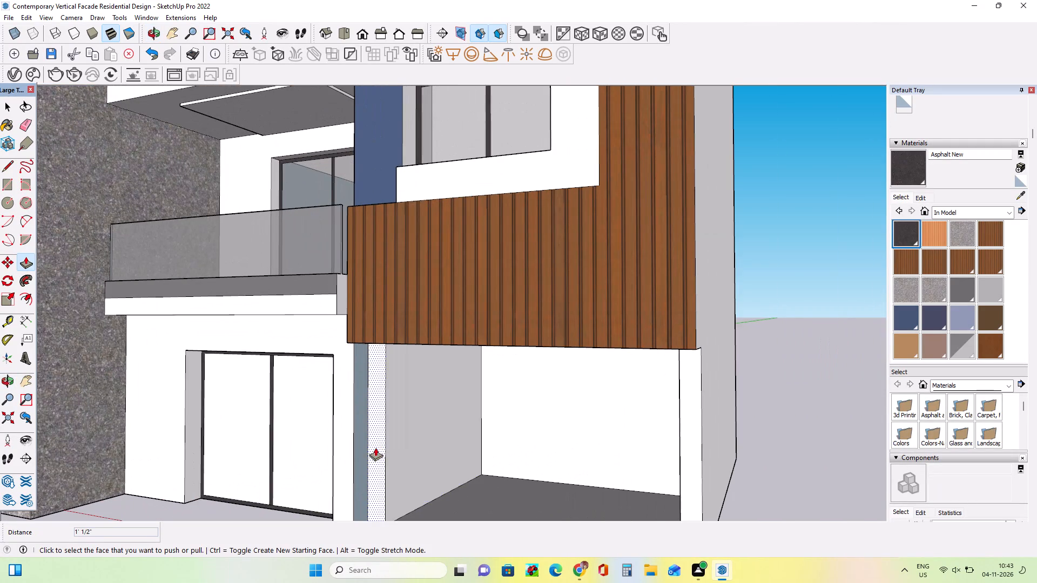
drag(376, 448, 449, 444)
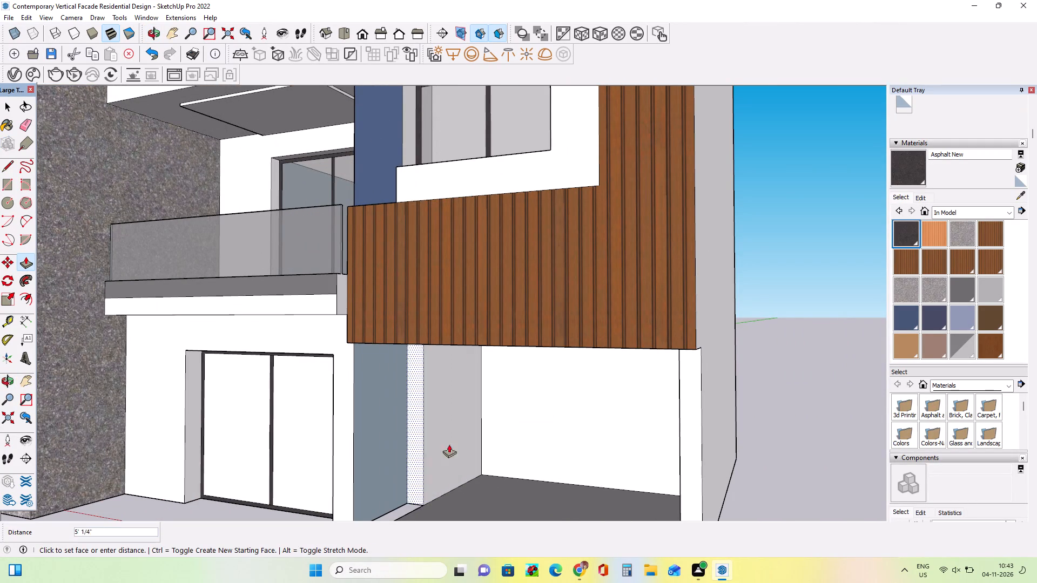
drag(449, 444, 304, 470)
middle_drag(342, 445, 419, 382)
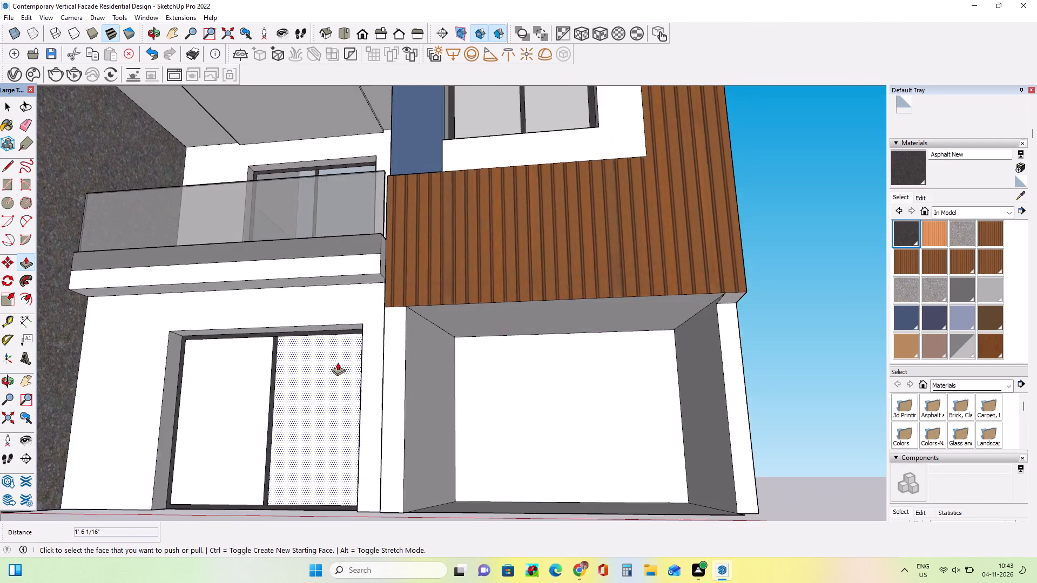
scroll(338, 362, down, 3)
middle_drag(418, 383, 448, 416)
scroll(389, 423, up, 4)
middle_drag(394, 426, 544, 469)
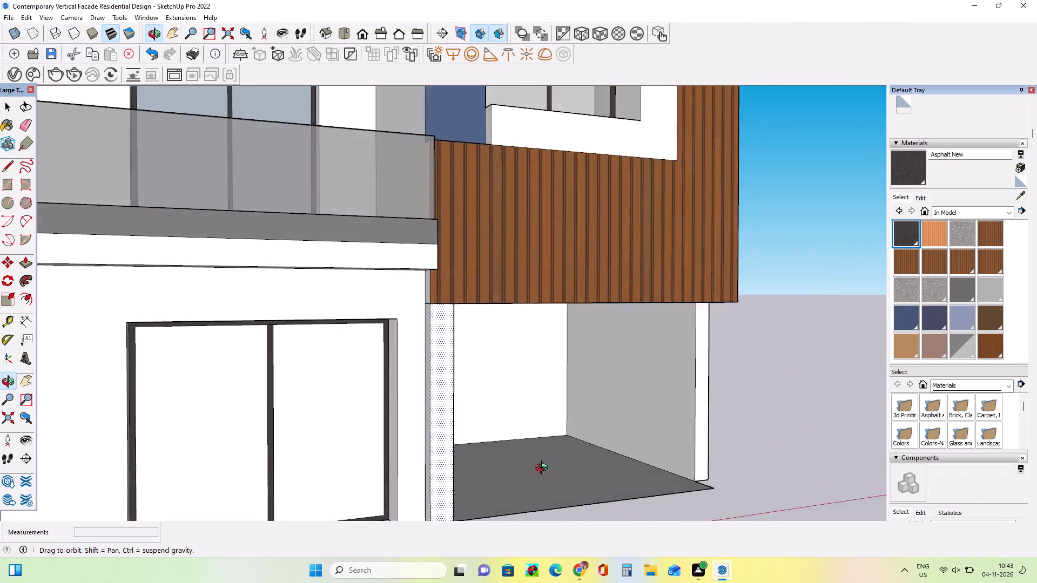
middle_drag(544, 469, 581, 476)
scroll(454, 476, up, 3)
drag(473, 468, 445, 466)
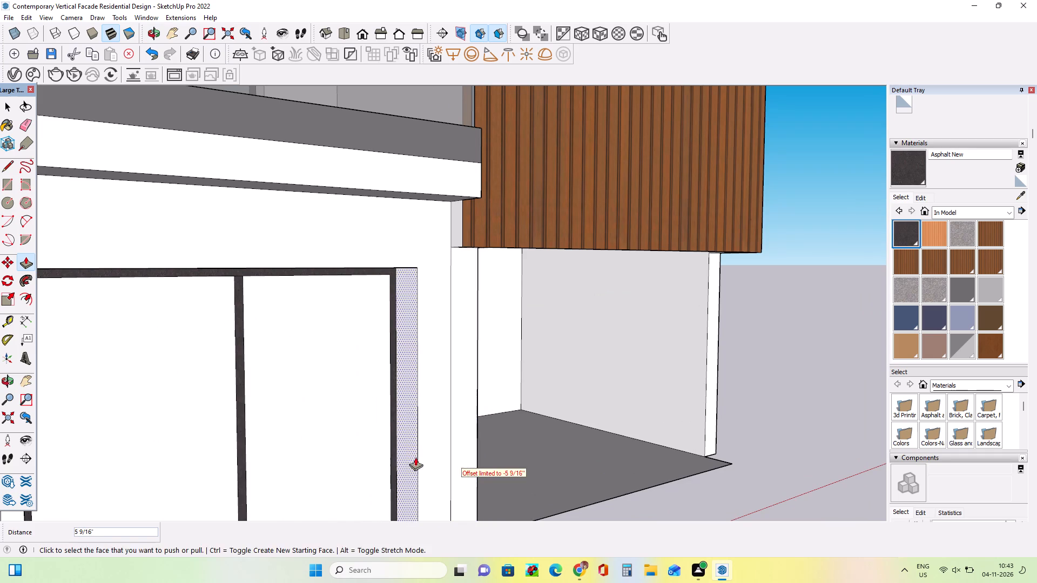
Erase the vertical seam line between the inner pillar and the ground-floor door wall.
middle_drag(416, 451, 298, 403)
scroll(373, 347, down, 6)
middle_drag(497, 413, 395, 483)
middle_drag(407, 473, 459, 450)
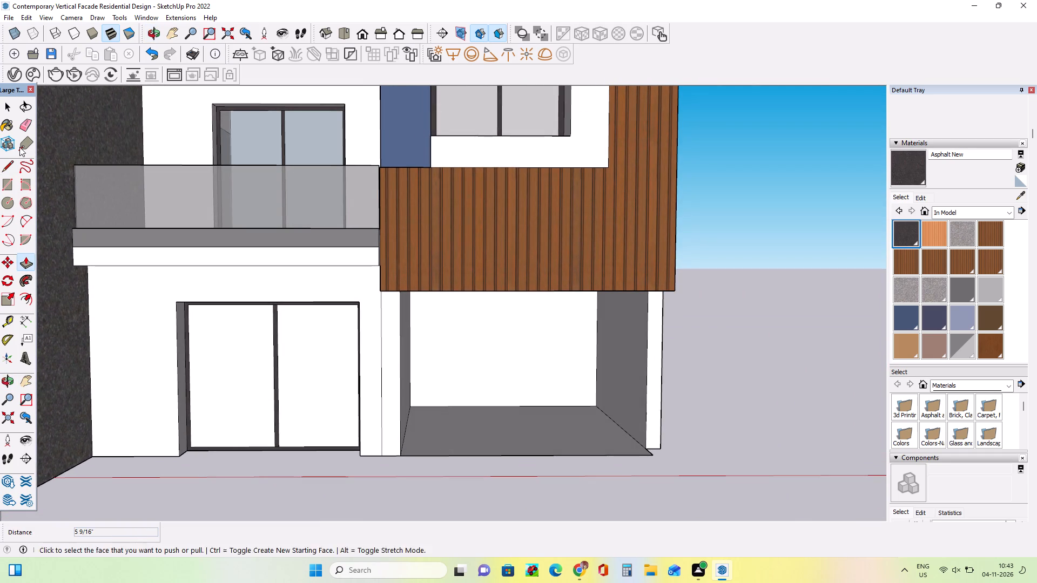
click(25, 131)
click(379, 402)
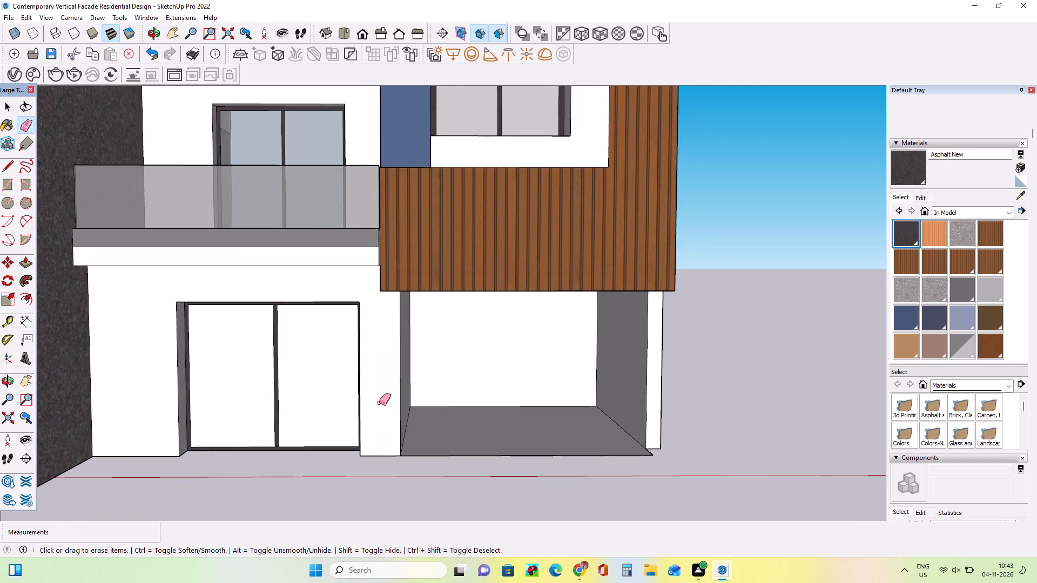
Draw a ground rectangle, about 32' by 30', from the building's rear bottom corner to slightly beyond the front facade.
middle_drag(358, 387, 393, 396)
scroll(393, 396, down, 9)
middle_drag(376, 452, 423, 146)
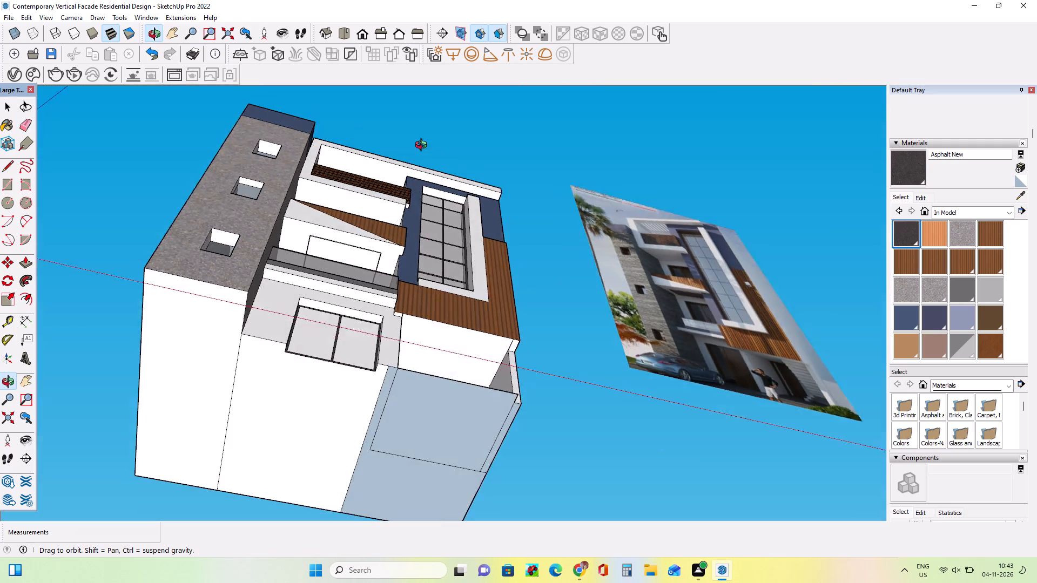
middle_drag(423, 146, 429, 132)
scroll(431, 144, down, 2)
click(4, 180)
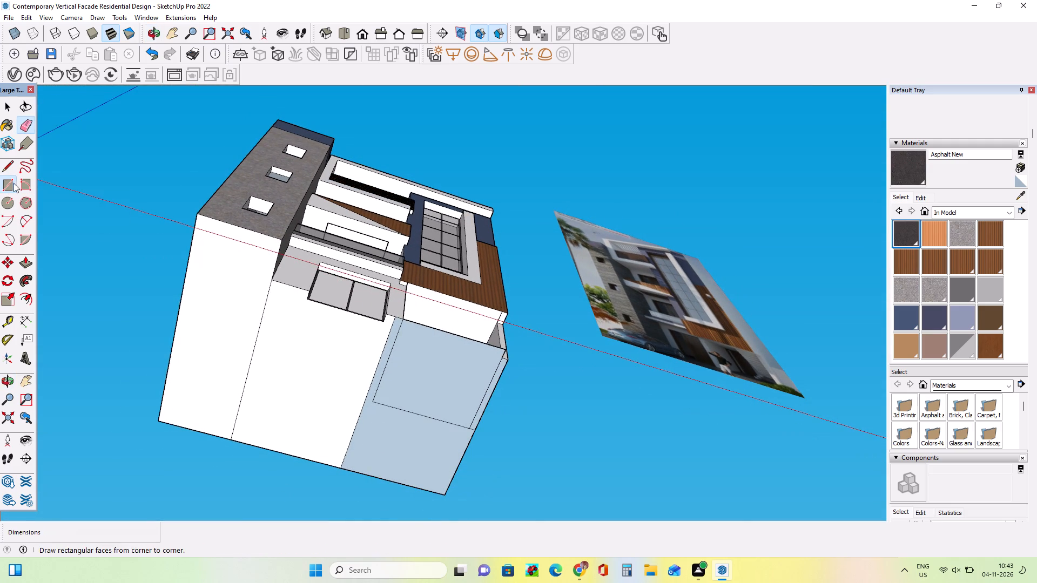
click(158, 423)
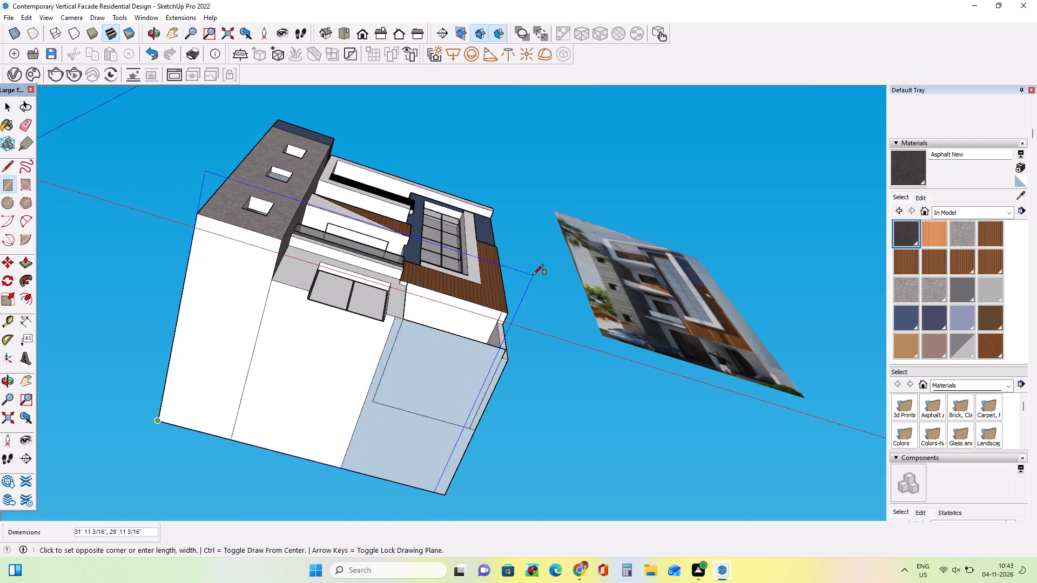
click(546, 279)
Paint both panels of the ground-floor door with the Translucent Glass Gray material.
middle_drag(223, 254, 231, 310)
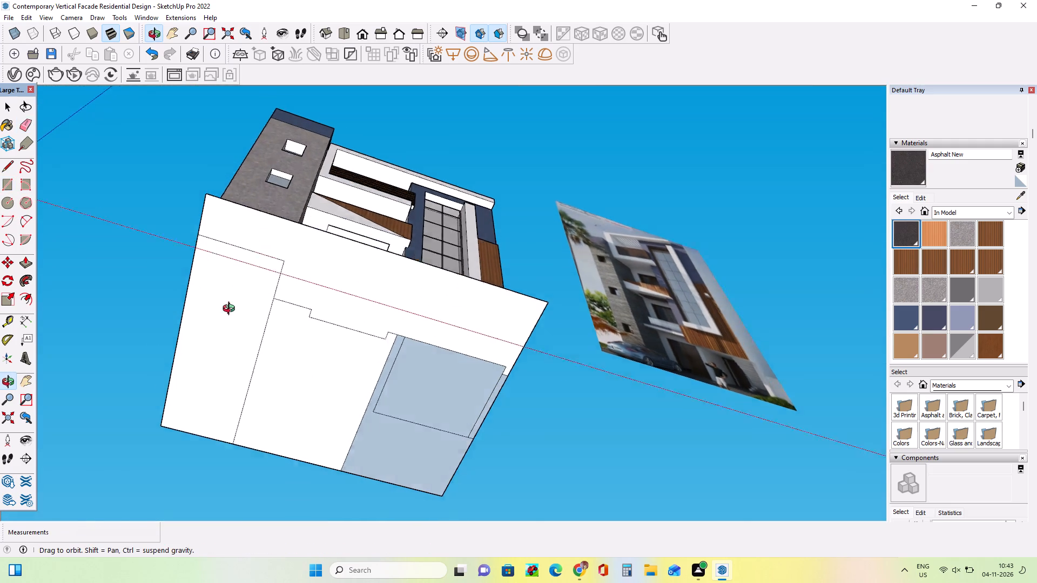
middle_drag(231, 310, 164, 487)
middle_drag(305, 188, 284, 306)
scroll(280, 300, down, 8)
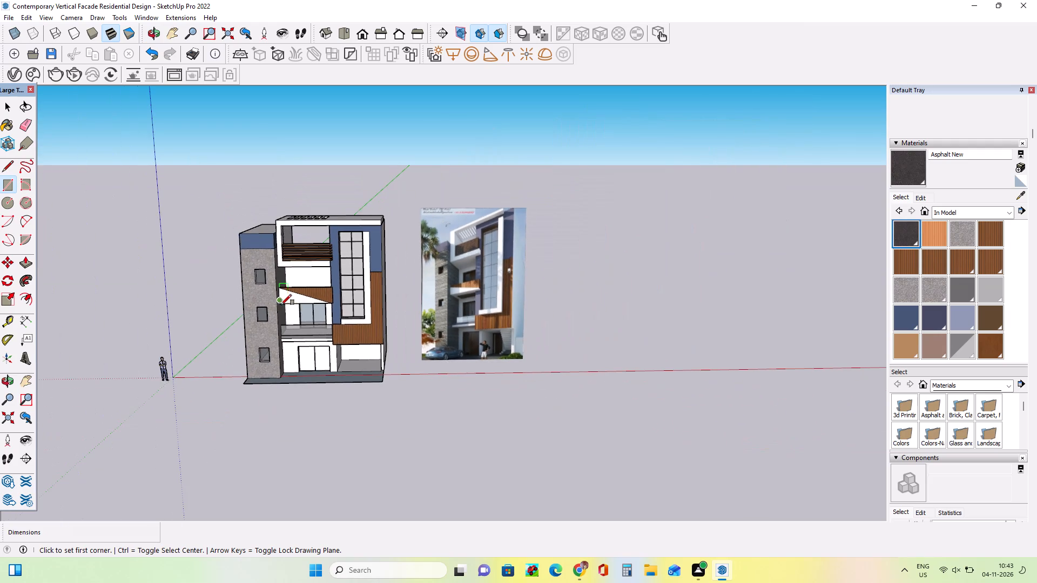
scroll(345, 249, up, 7)
middle_drag(333, 283, 358, 276)
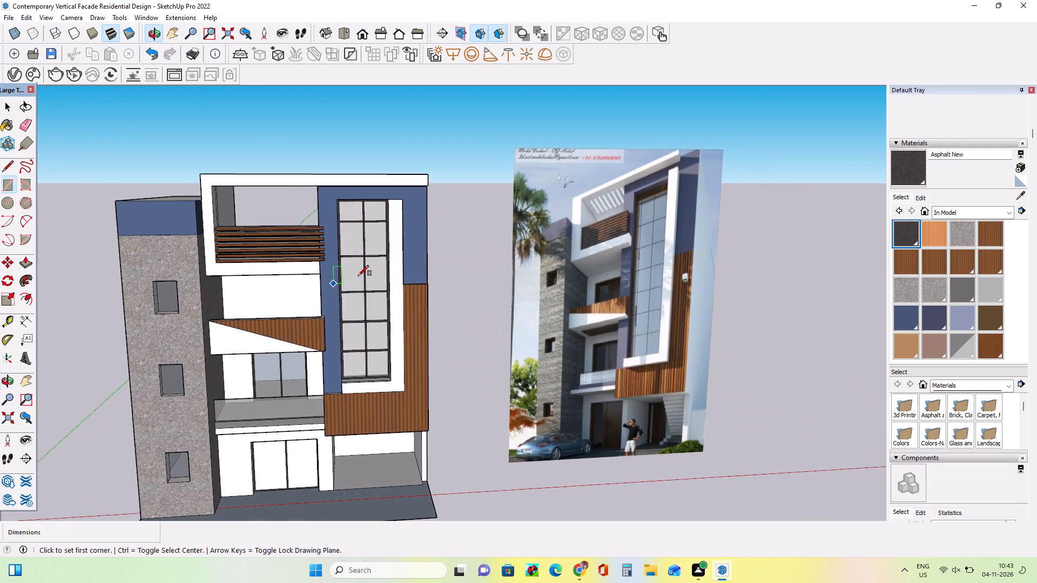
scroll(358, 276, down, 2)
middle_drag(358, 279, 358, 286)
scroll(312, 431, up, 5)
middle_drag(297, 444, 314, 356)
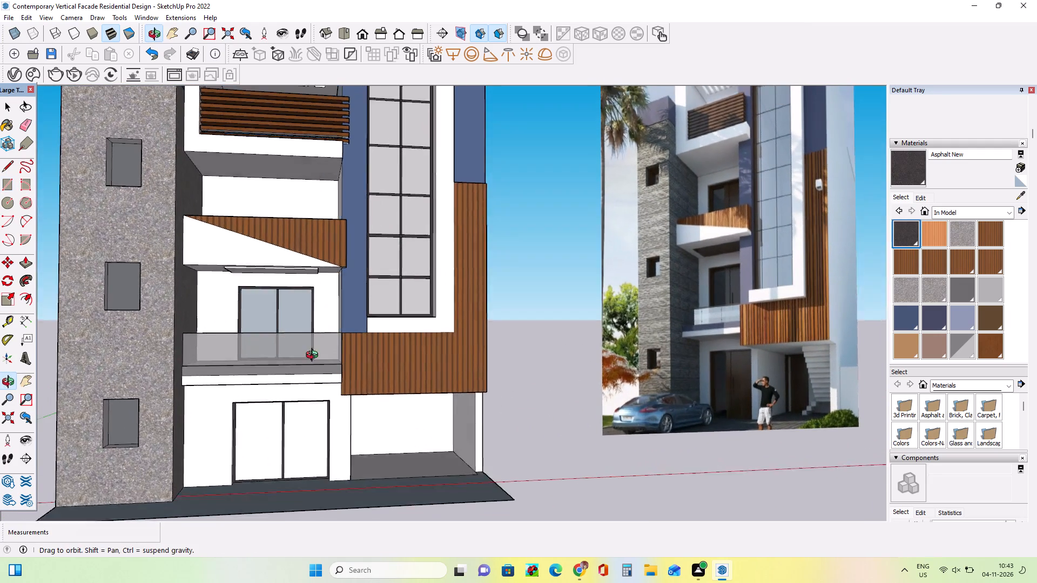
middle_drag(314, 356, 315, 349)
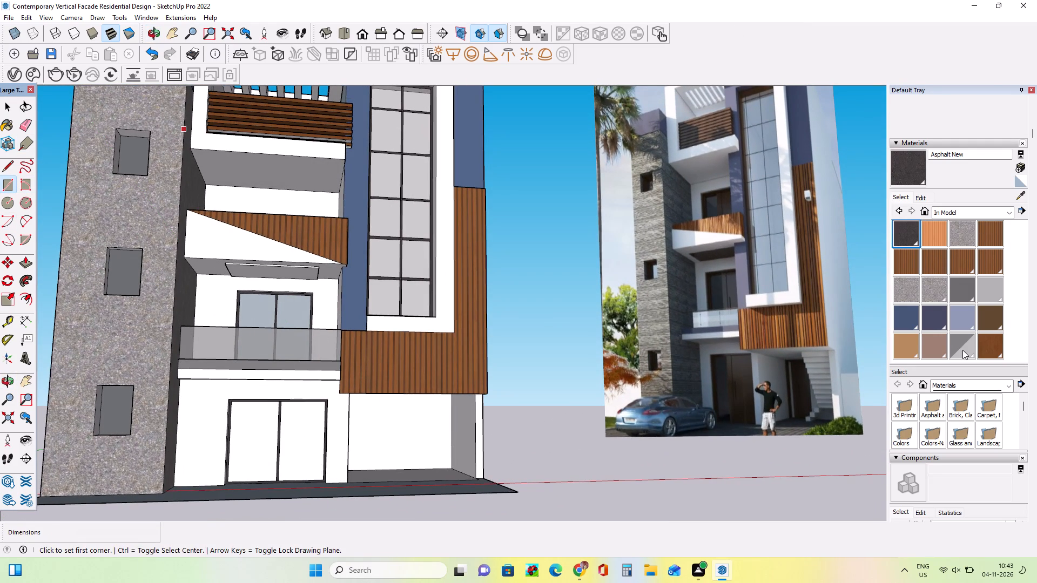
click(962, 351)
scroll(298, 450, up, 4)
click(300, 443)
click(246, 435)
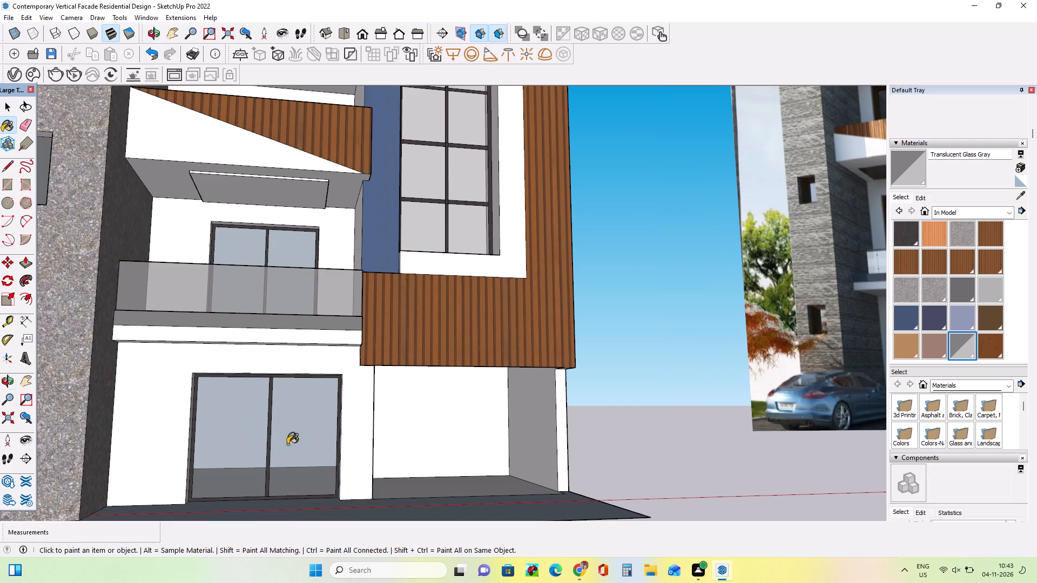
Compare the facade with its glazed ground-floor door against the reference image.
middle_drag(287, 444, 292, 466)
scroll(241, 441, down, 8)
middle_drag(352, 435, 316, 473)
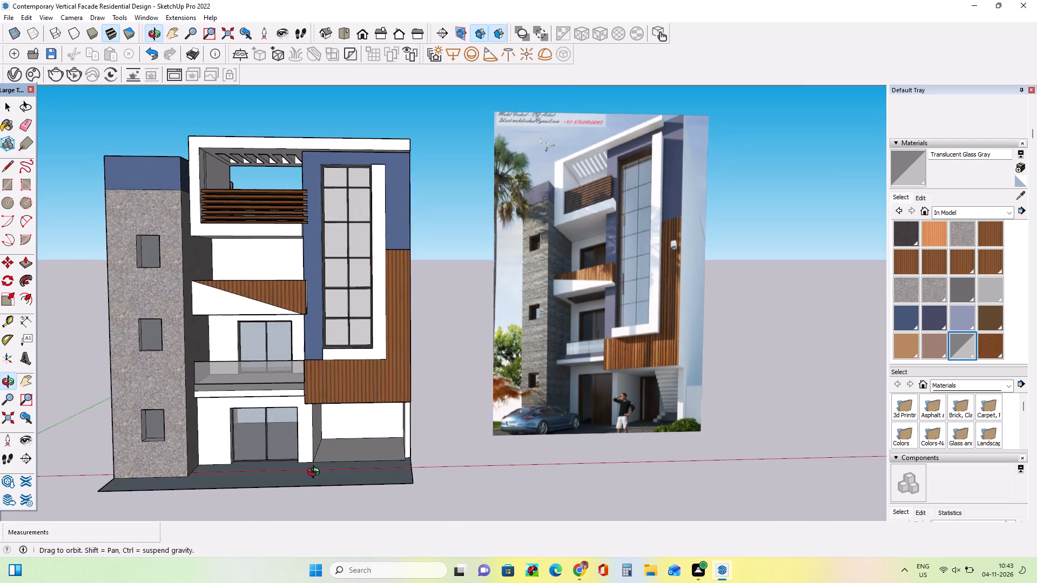
middle_drag(316, 473, 356, 454)
scroll(346, 443, up, 2)
middle_drag(340, 443, 325, 425)
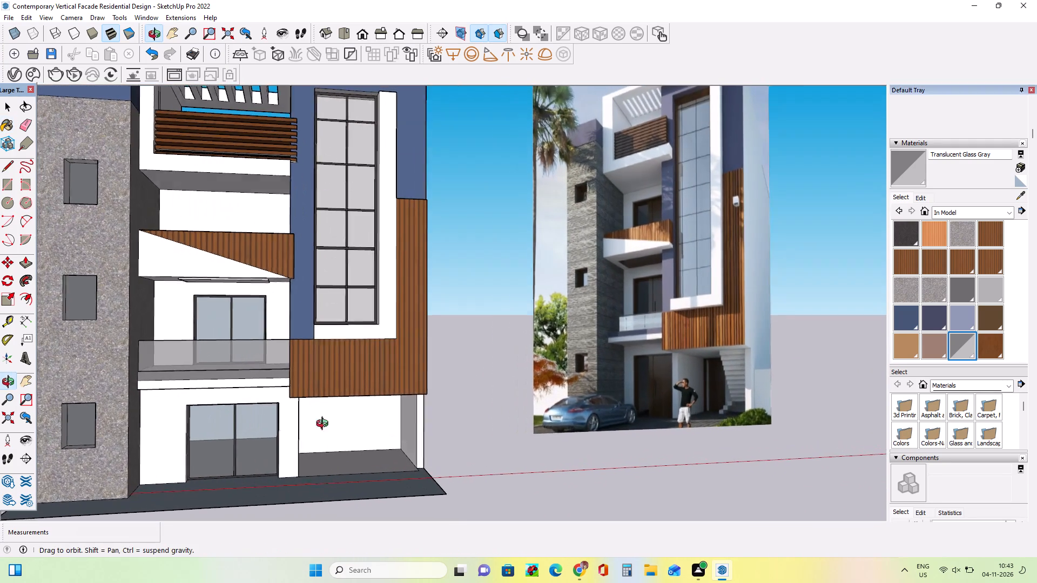
middle_drag(325, 425, 289, 355)
scroll(287, 356, down, 3)
middle_drag(335, 437, 346, 459)
Draw a door rectangle, about 3' 3 5/8" by 7', from the floor up on the back wall of the open ground-floor recess.
scroll(322, 440, up, 5)
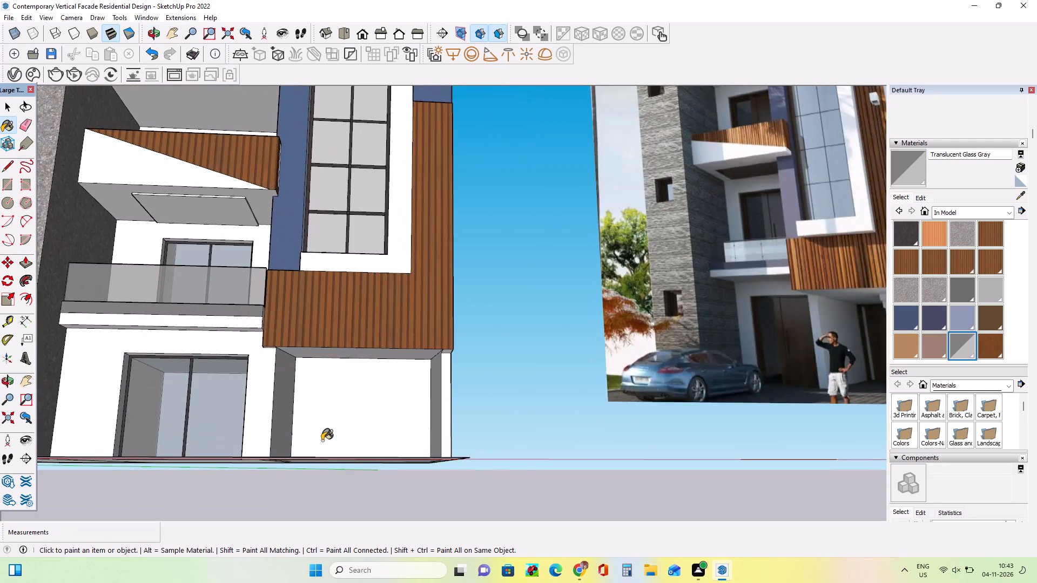
scroll(322, 440, up, 3)
scroll(302, 437, down, 7)
middle_drag(348, 449, 360, 459)
scroll(319, 443, up, 2)
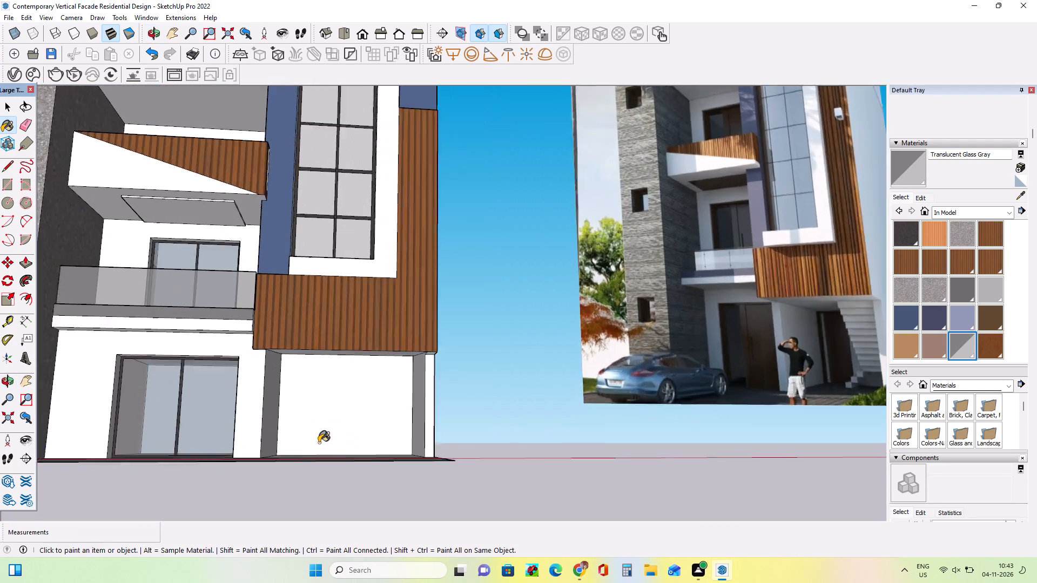
scroll(319, 443, up, 5)
middle_drag(324, 448, 326, 464)
scroll(326, 464, up, 1)
middle_drag(260, 415, 270, 440)
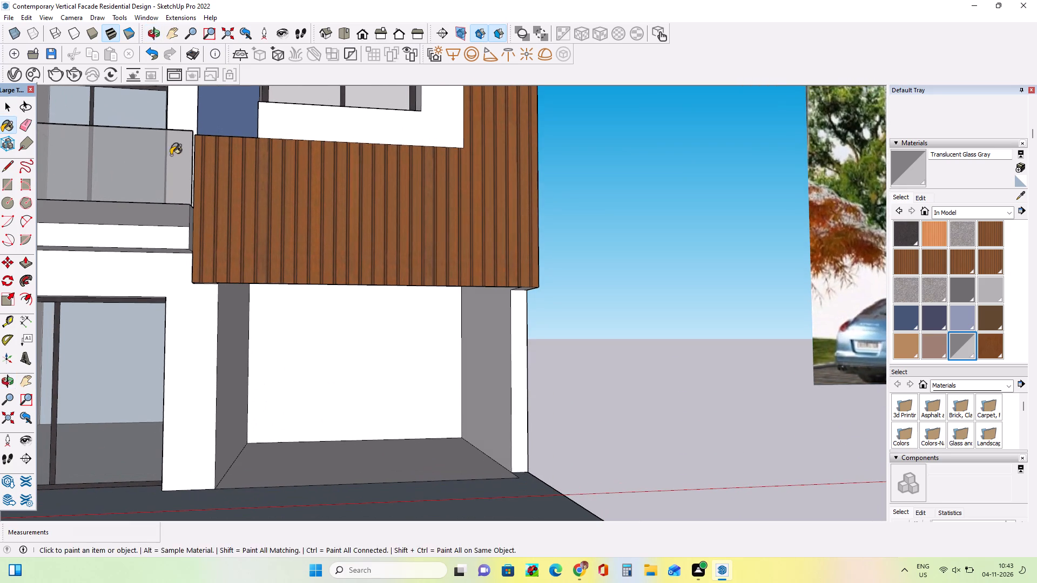
click(8, 184)
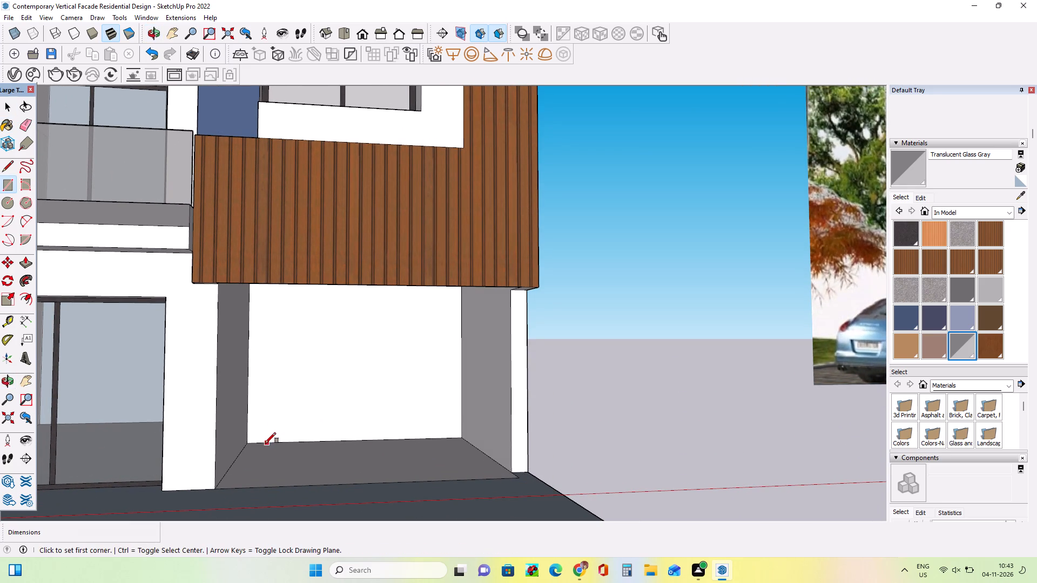
click(259, 443)
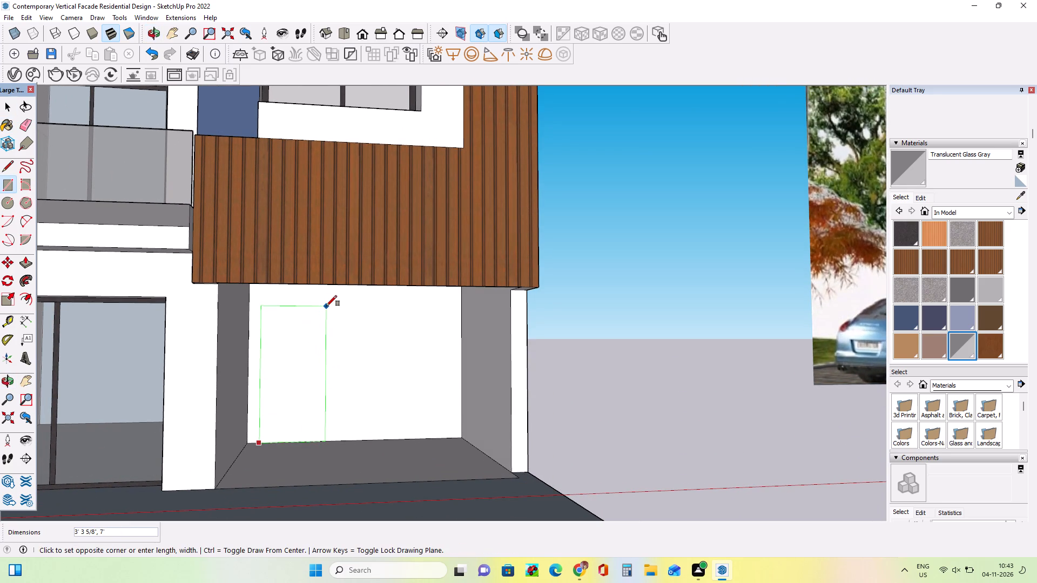
click(326, 306)
Push the door rectangle on the ground-floor recess's back wall inward about 2' 4".
middle_drag(247, 329, 264, 376)
scroll(264, 376, down, 4)
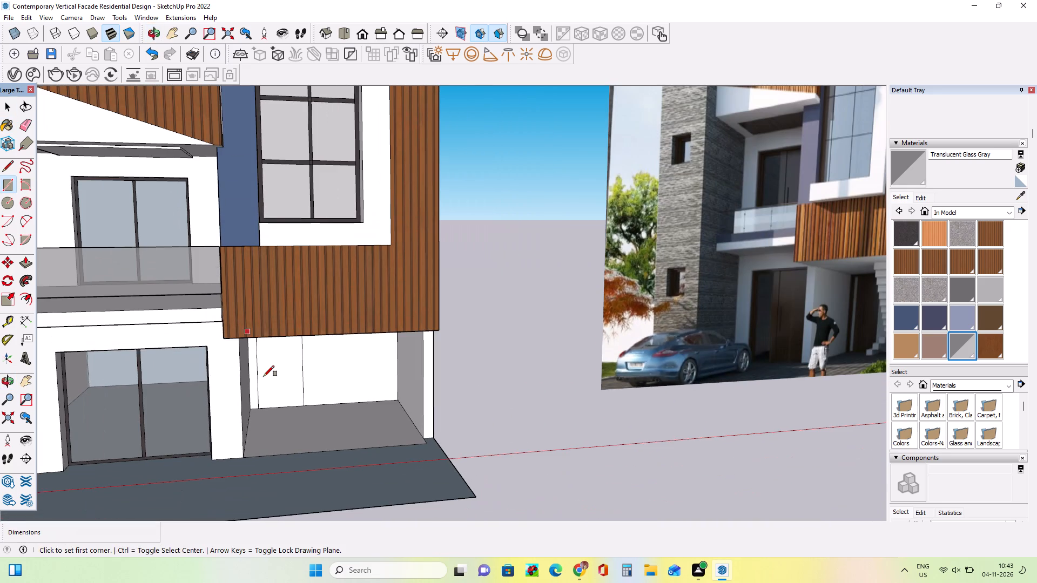
click(21, 260)
drag(284, 388, 284, 381)
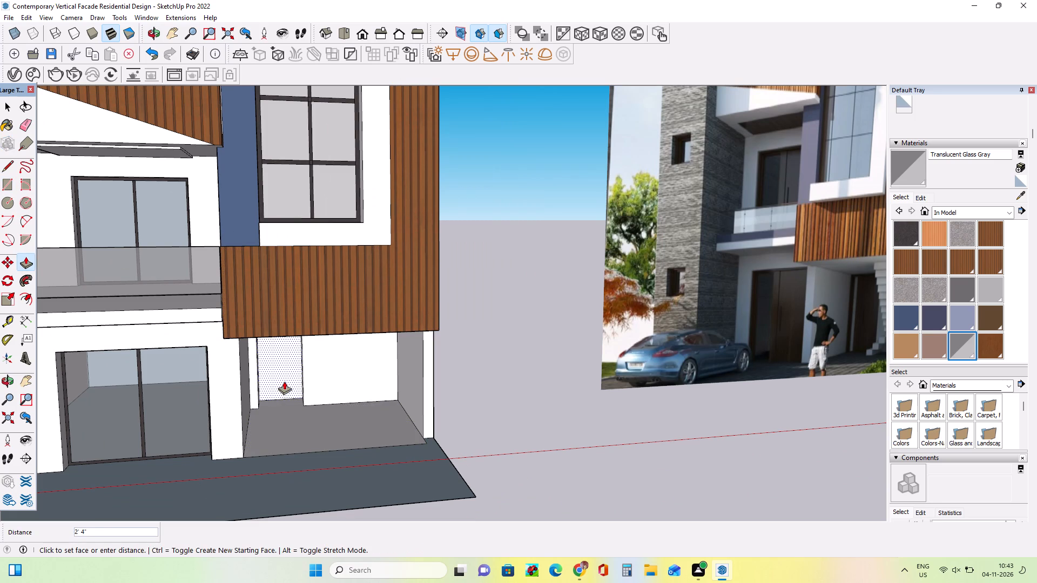
drag(284, 381, 285, 381)
Draw a door rectangle, about 6' 1 1/2" by 6' 4 9/16", on the back wall of the balcony behind the tapered wood-slat parapet.
middle_drag(360, 409, 358, 437)
scroll(349, 432, down, 7)
middle_drag(296, 402, 313, 328)
scroll(193, 261, up, 4)
middle_drag(193, 261, 189, 331)
click(8, 182)
middle_drag(247, 363, 254, 387)
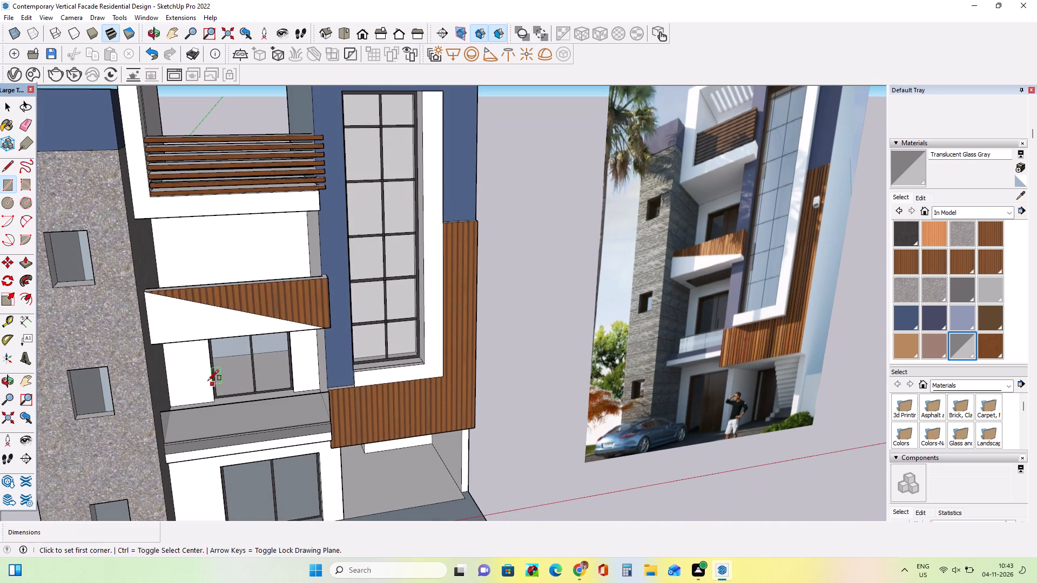
middle_drag(204, 269, 220, 336)
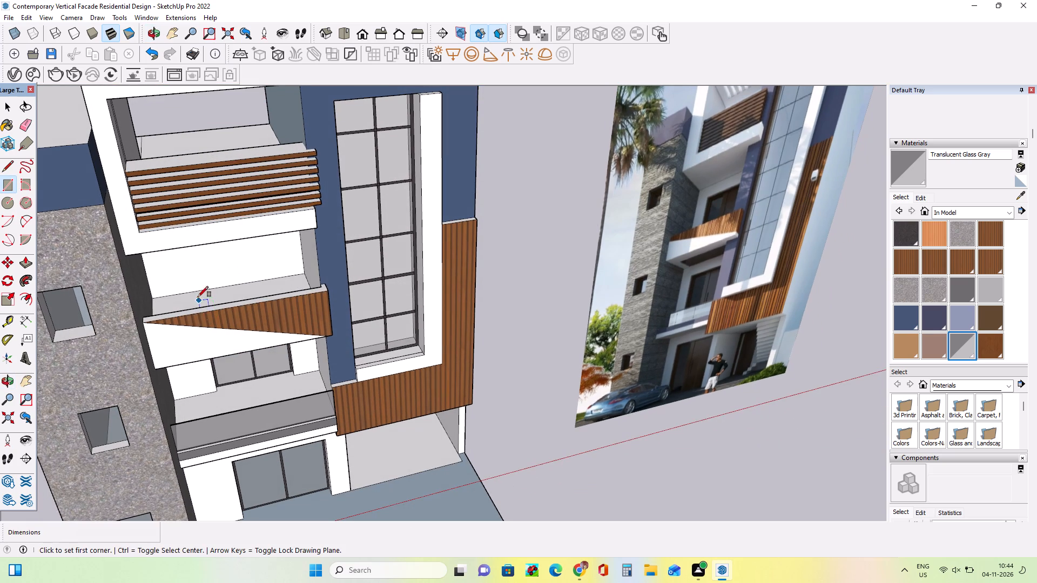
click(193, 289)
middle_drag(205, 286, 208, 281)
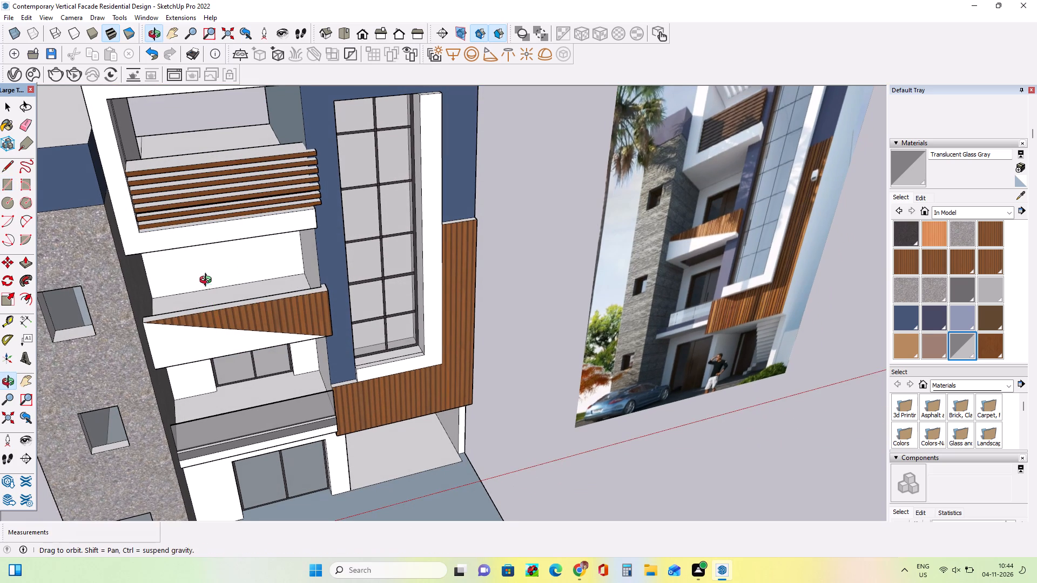
middle_drag(208, 281, 271, 204)
scroll(243, 232, up, 3)
middle_drag(232, 254, 120, 273)
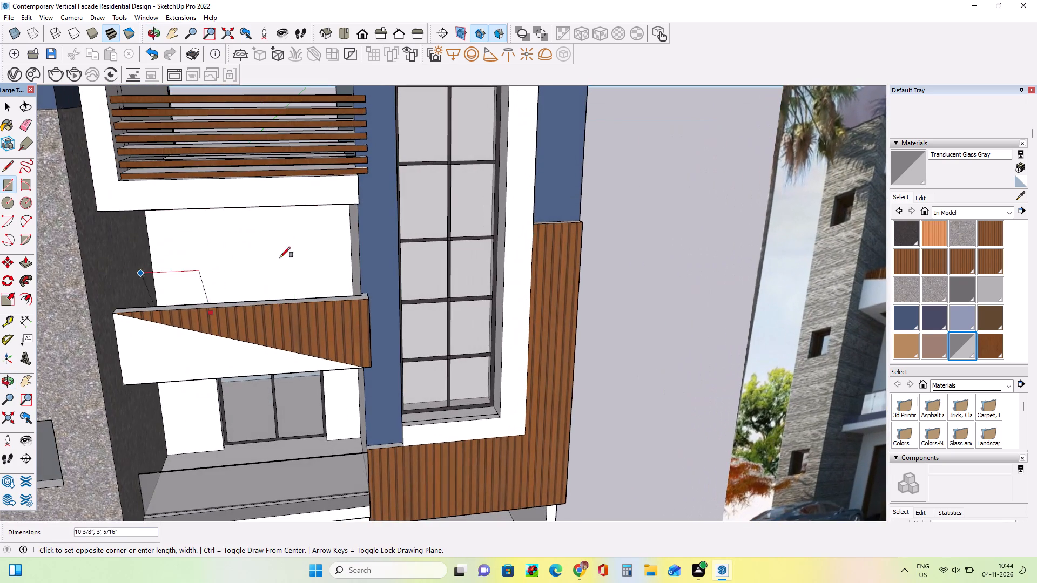
click(304, 214)
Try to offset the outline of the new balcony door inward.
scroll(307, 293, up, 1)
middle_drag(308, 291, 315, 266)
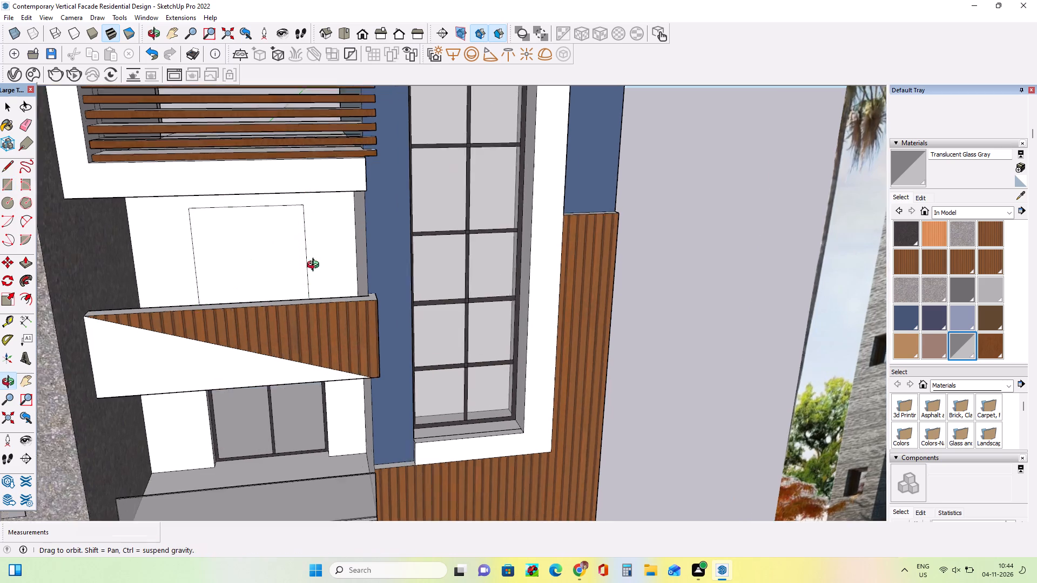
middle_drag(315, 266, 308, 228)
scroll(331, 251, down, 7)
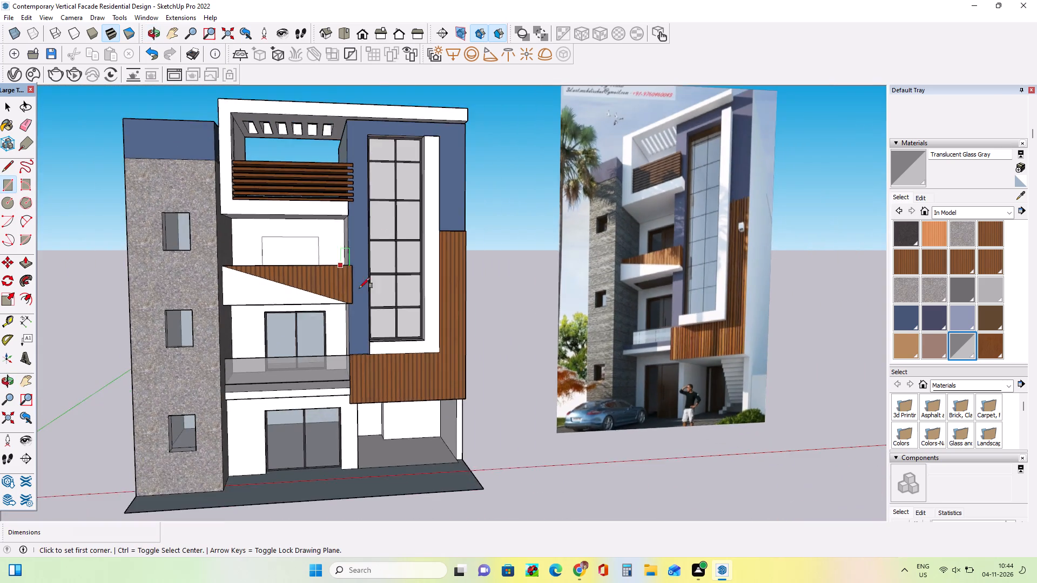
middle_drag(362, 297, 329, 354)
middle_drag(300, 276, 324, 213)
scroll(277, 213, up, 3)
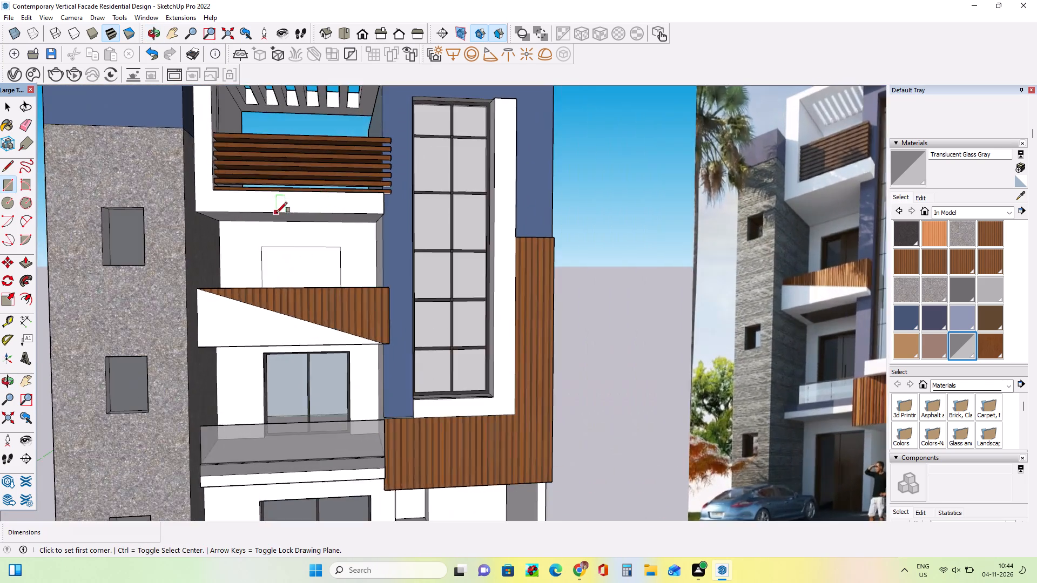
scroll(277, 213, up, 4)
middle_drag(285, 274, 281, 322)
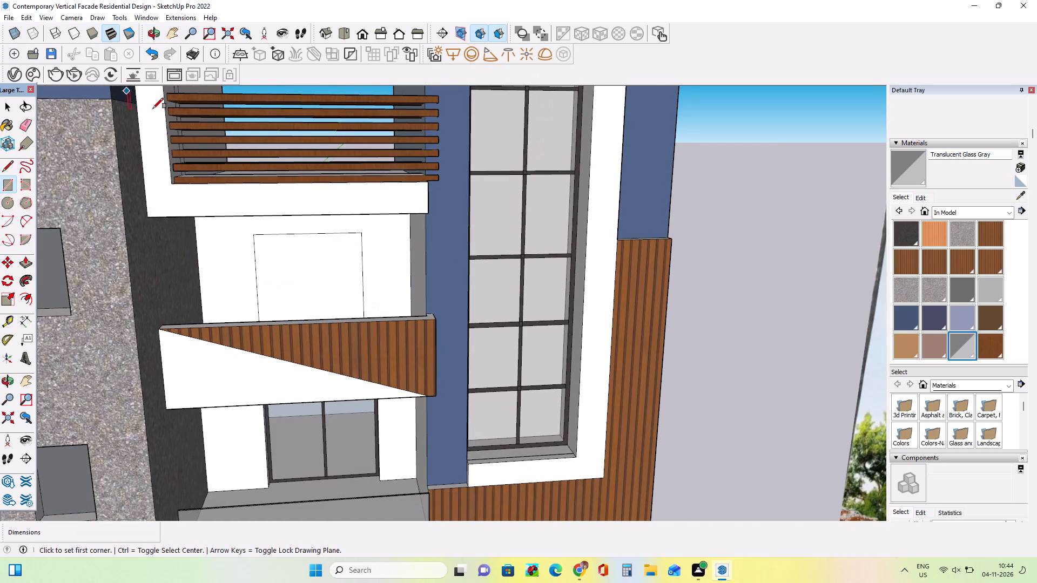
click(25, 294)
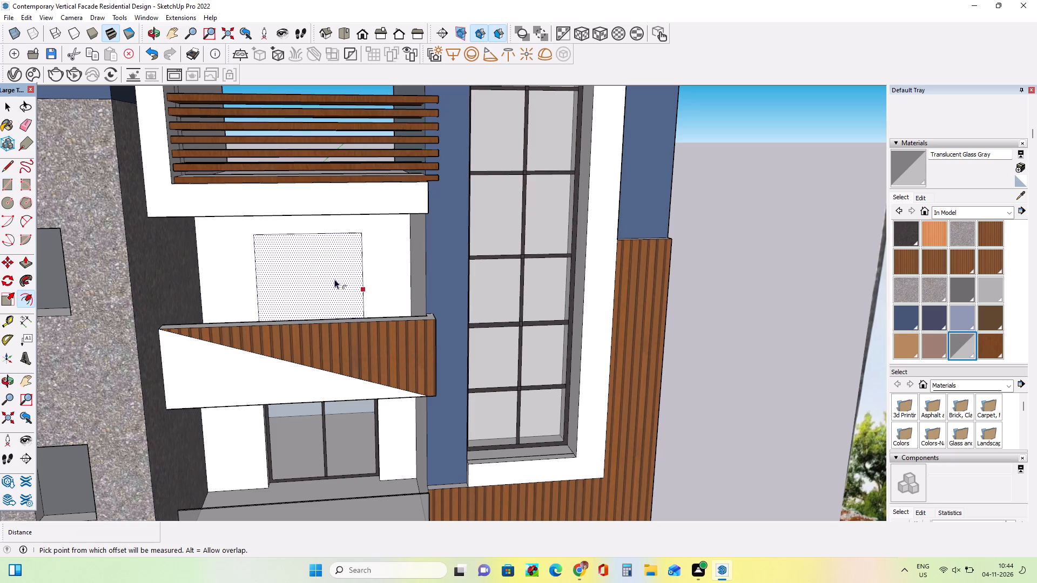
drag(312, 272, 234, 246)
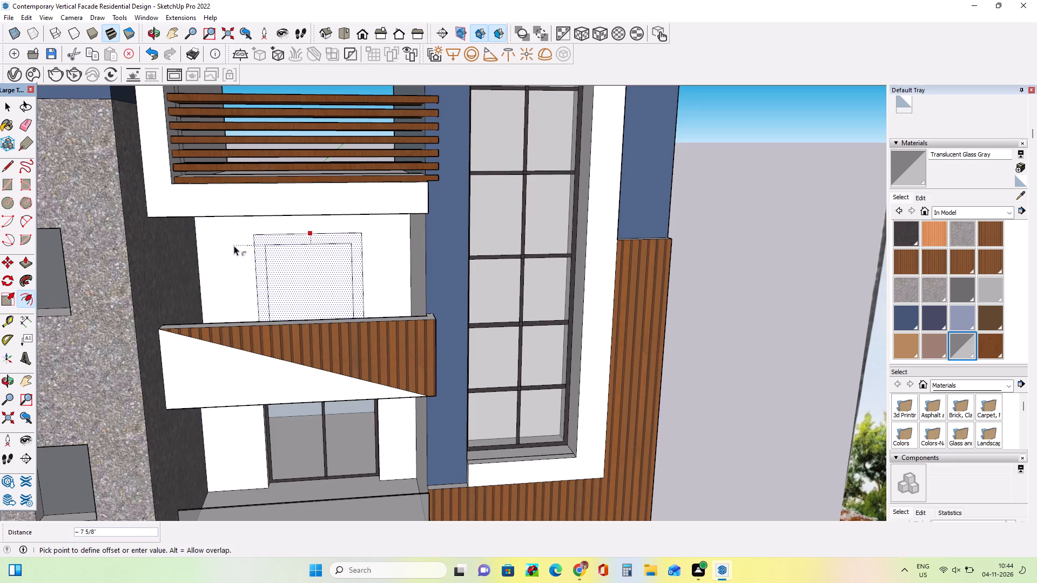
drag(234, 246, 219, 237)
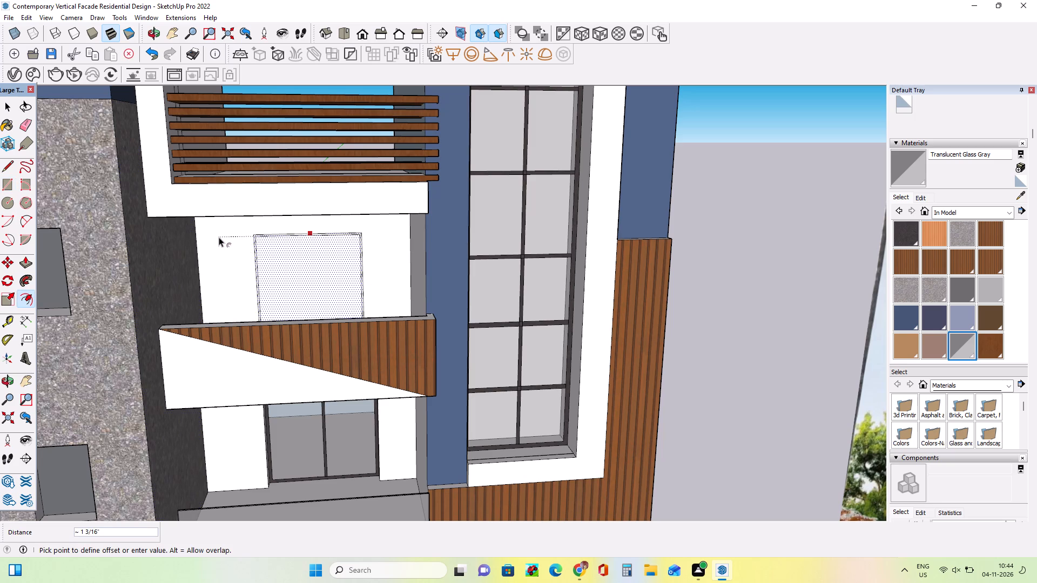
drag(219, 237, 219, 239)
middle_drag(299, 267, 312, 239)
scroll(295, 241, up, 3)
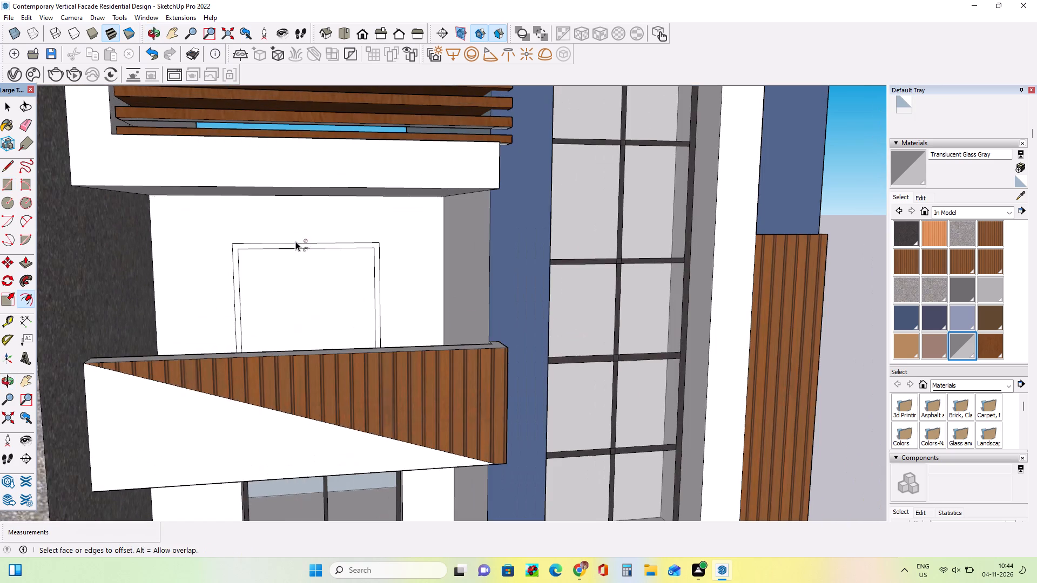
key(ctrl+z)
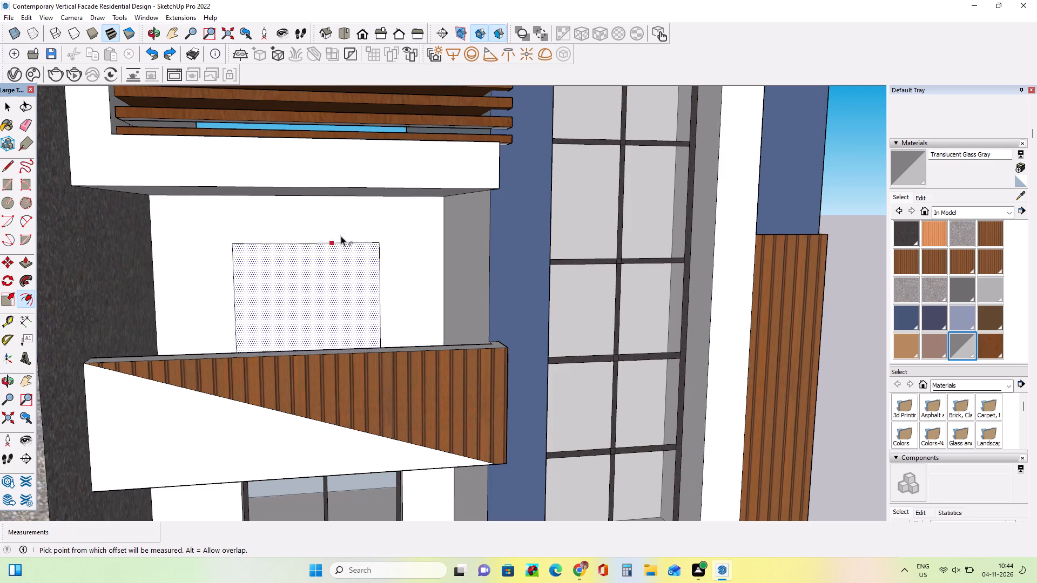
Offset the balcony door's outline slightly inward to form a narrow frame.
drag(304, 286, 217, 250)
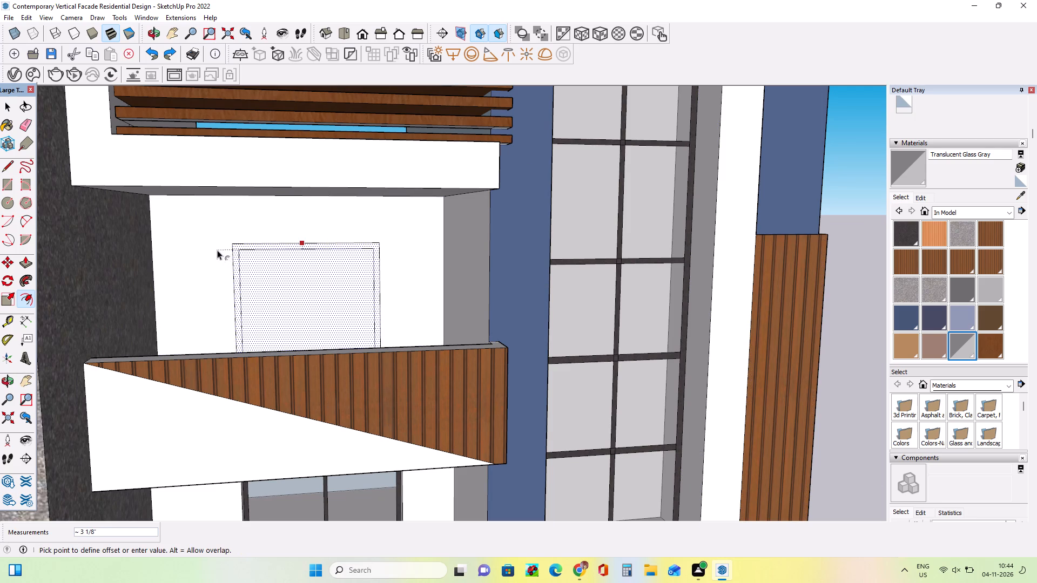
drag(217, 250, 214, 246)
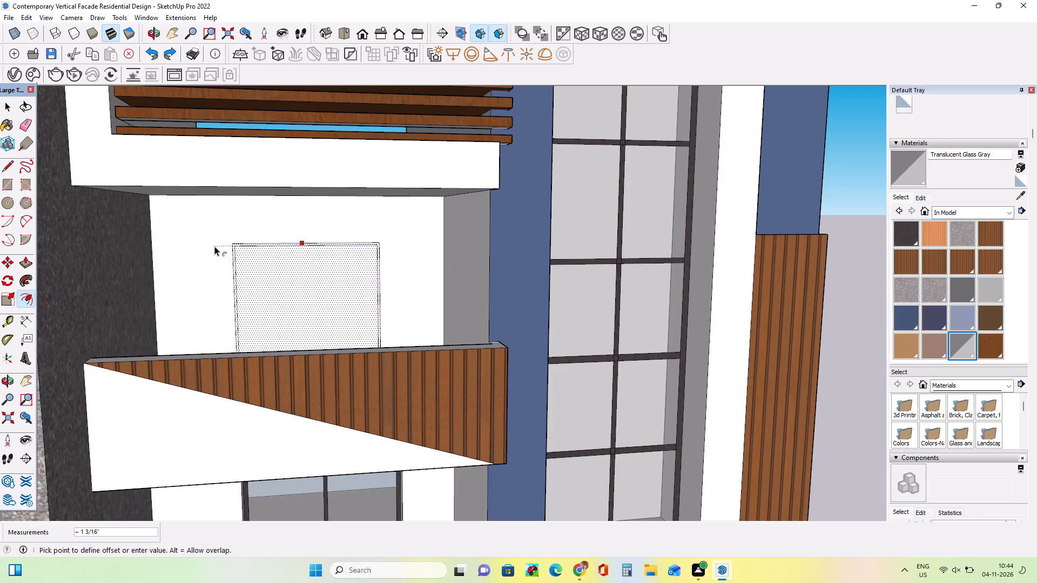
drag(214, 246, 217, 247)
Draw a central mullion rectangle, about 1 5/8" by 6' 1", between the top and bottom inner edges of the balcony door frame.
scroll(347, 261, up, 1)
middle_drag(352, 261, 358, 274)
scroll(213, 267, up, 1)
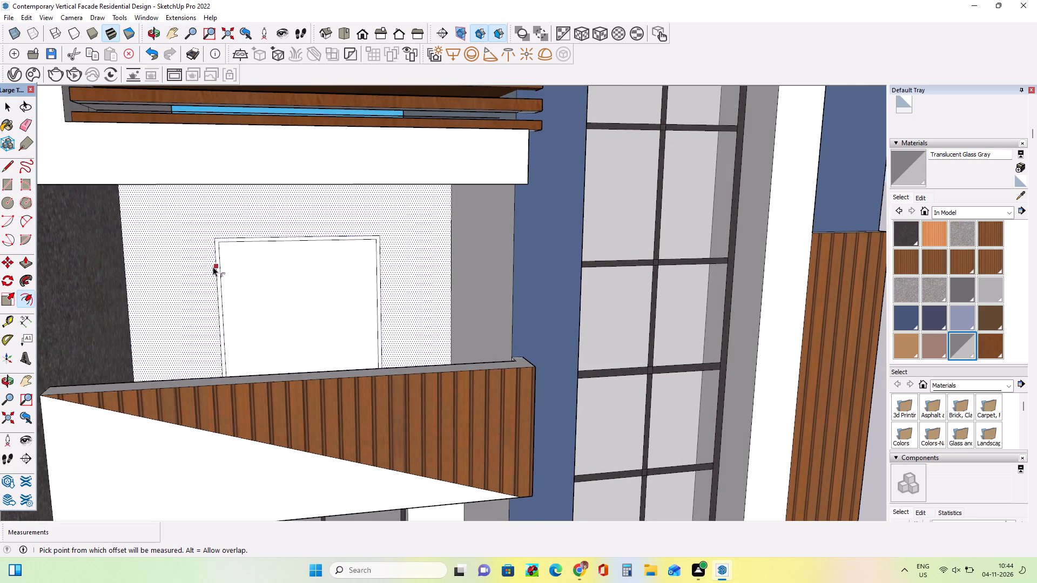
scroll(213, 267, up, 1)
middle_drag(251, 275, 255, 282)
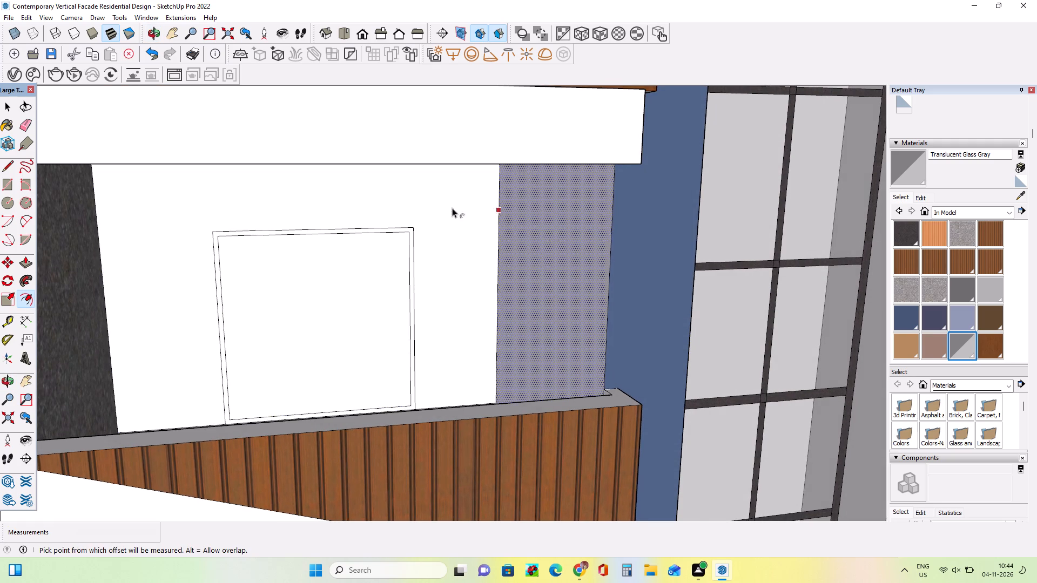
middle_drag(455, 274, 473, 260)
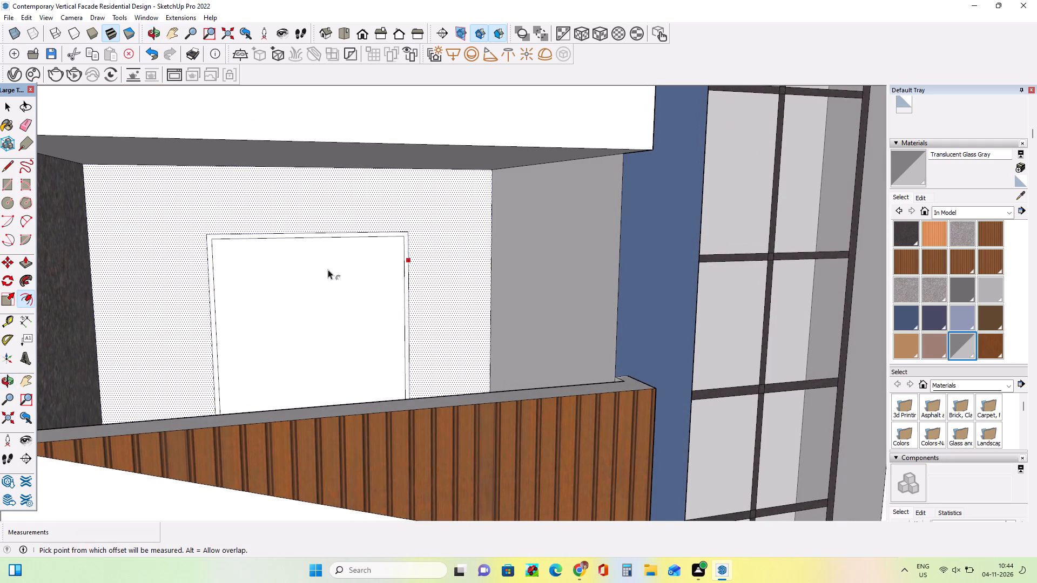
middle_click(386, 403)
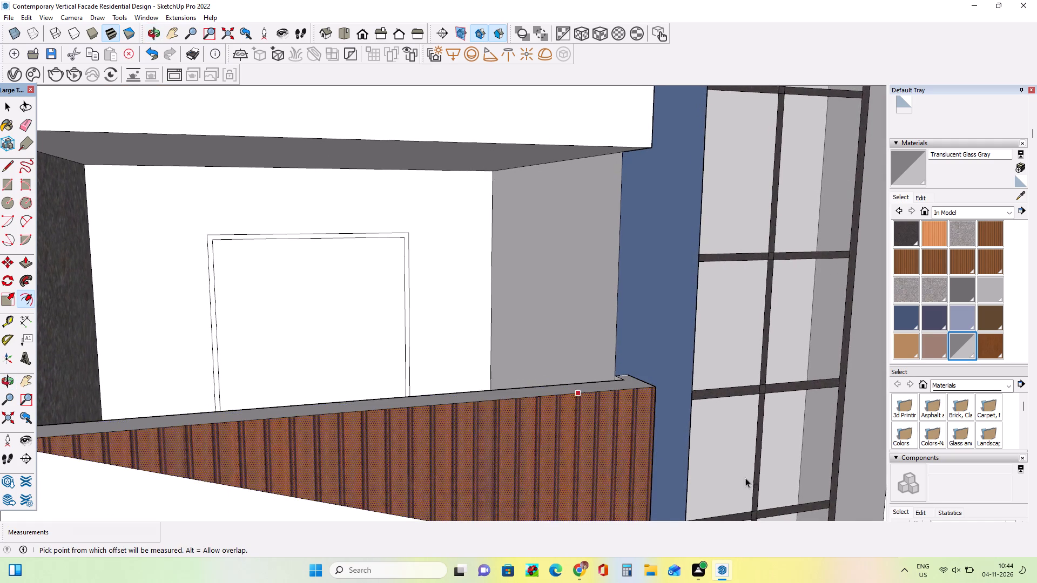
middle_drag(268, 293, 275, 308)
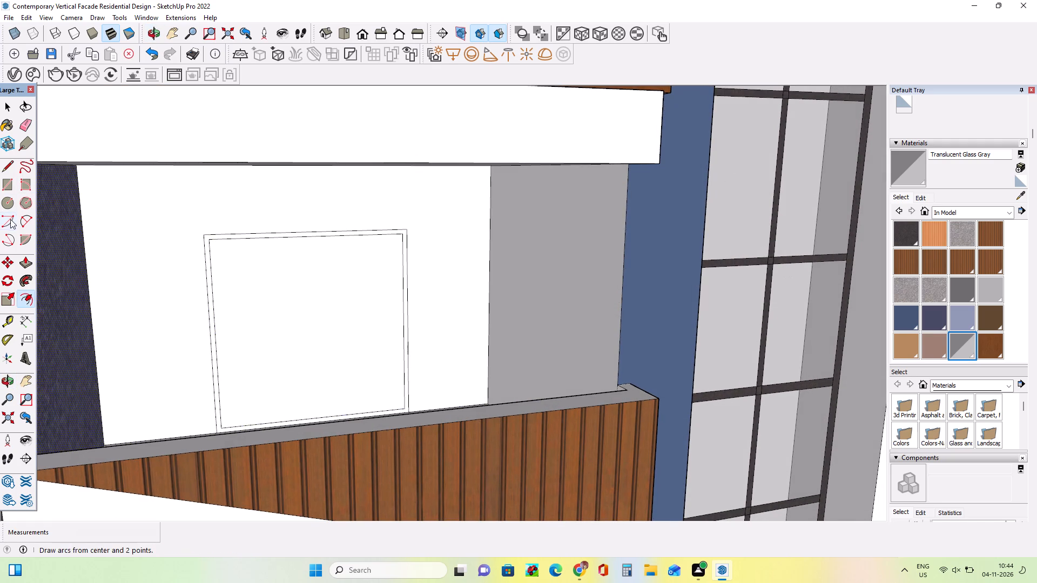
click(5, 182)
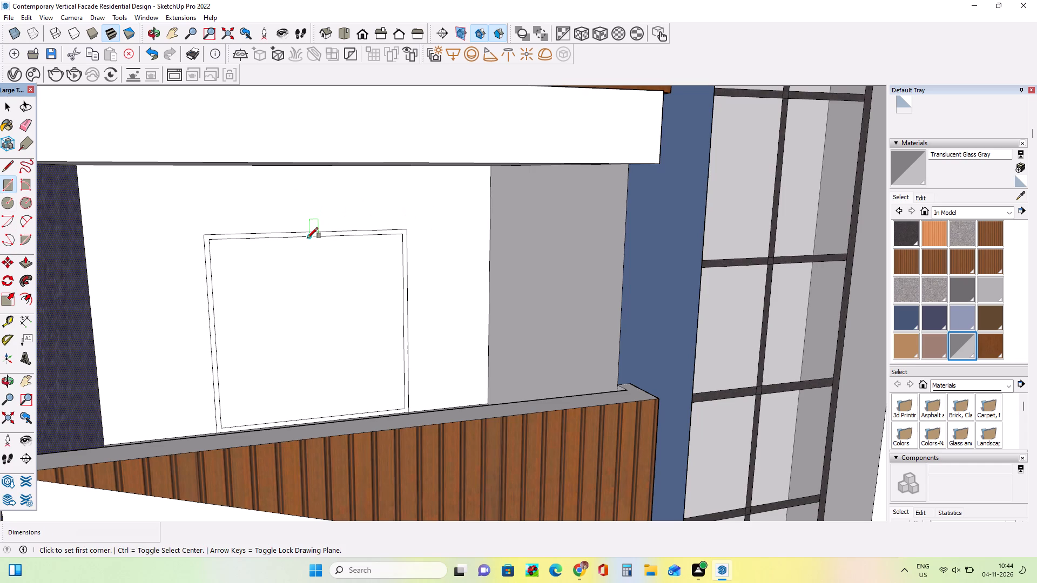
click(312, 239)
middle_drag(371, 323, 331, 446)
scroll(333, 388, up, 3)
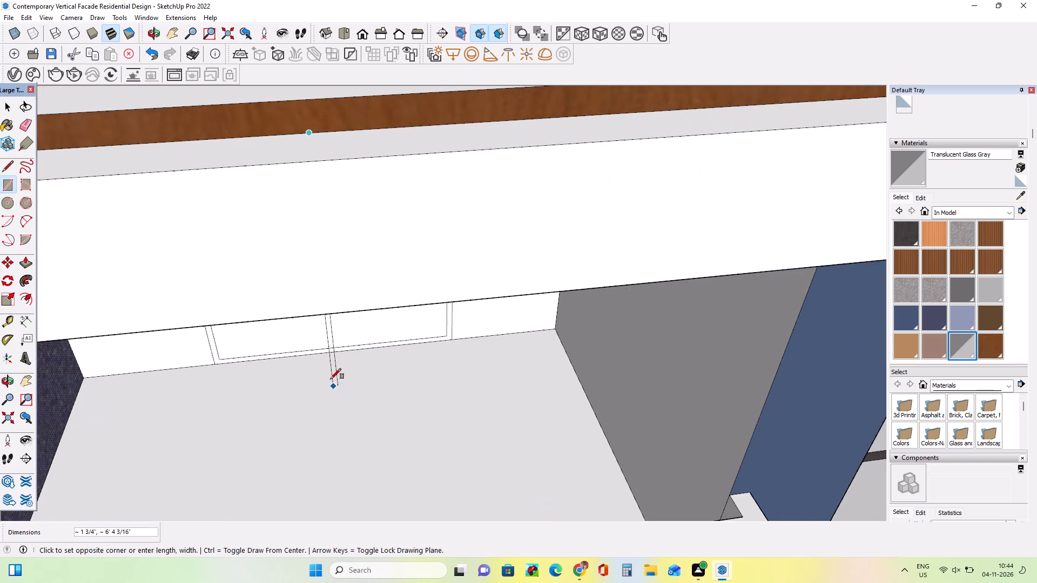
middle_drag(328, 368, 328, 321)
scroll(321, 334, up, 3)
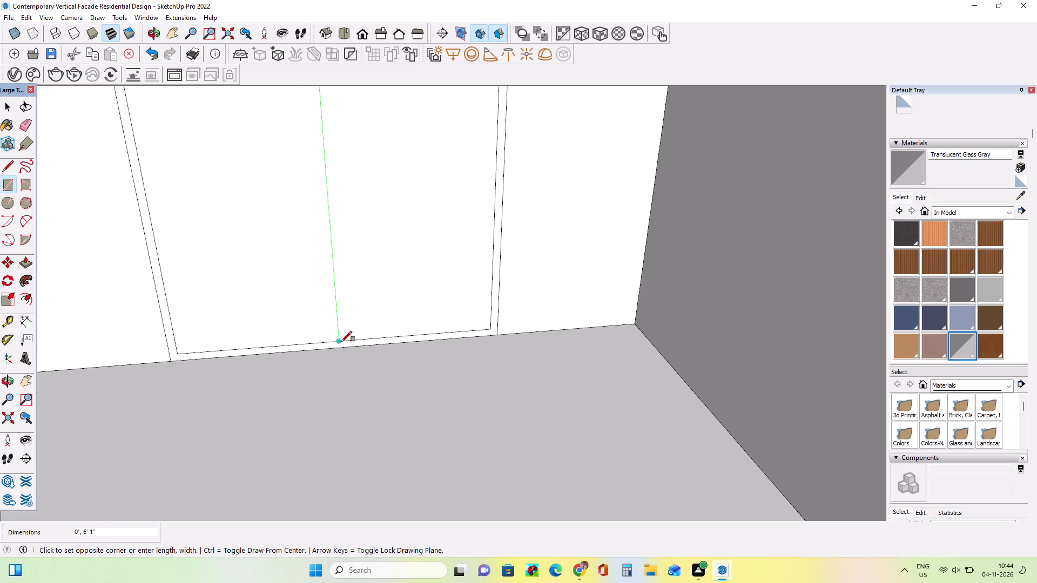
scroll(346, 341, up, 3)
click(346, 341)
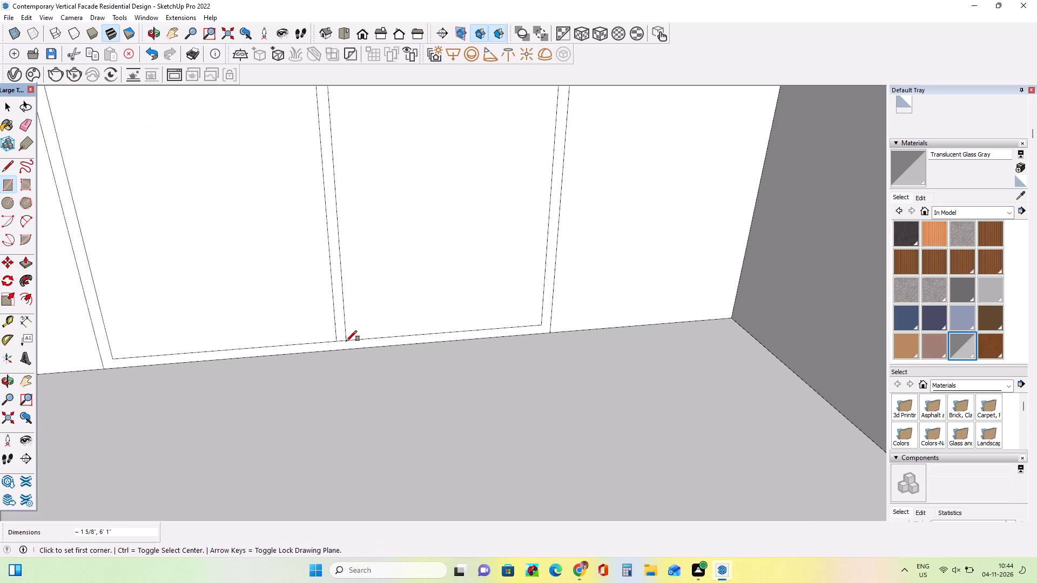
Paint the balcony door's frame and central mullion with the Asphalt New material.
scroll(347, 389, down, 15)
middle_drag(353, 378, 358, 357)
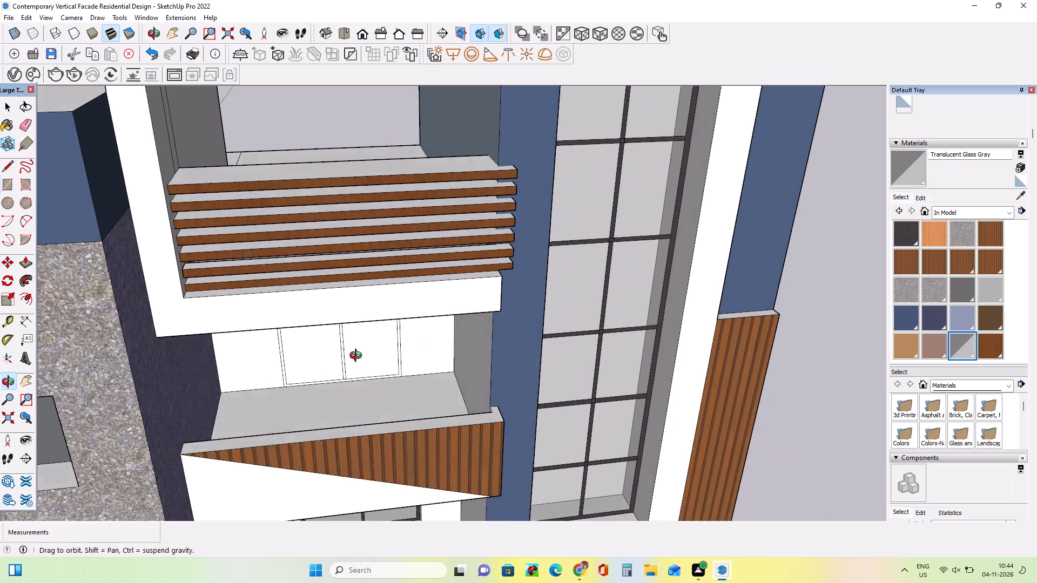
middle_drag(358, 357, 381, 275)
scroll(351, 335, up, 3)
middle_drag(344, 342, 334, 327)
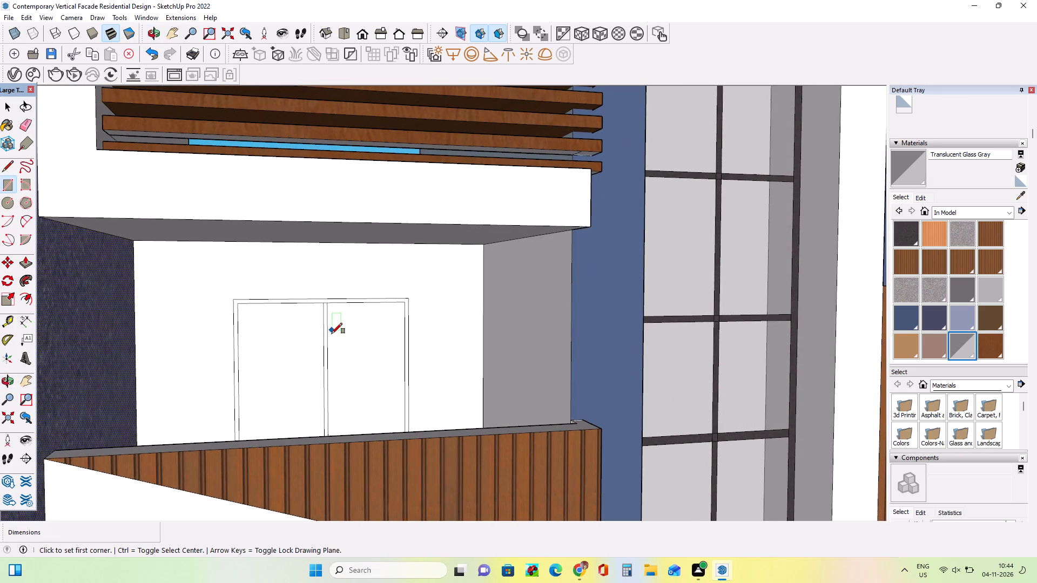
middle_drag(333, 342, 346, 354)
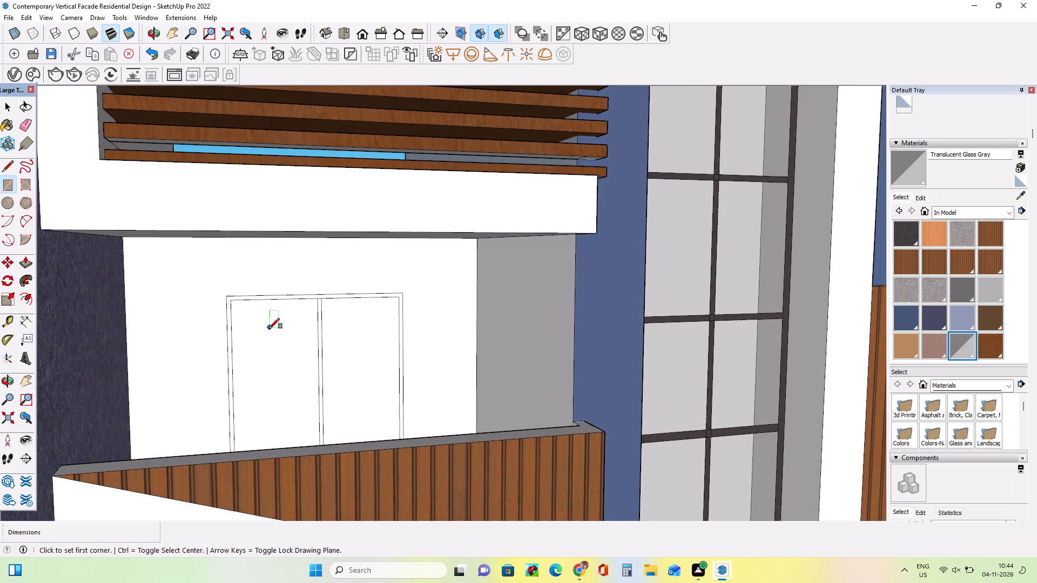
scroll(269, 329, down, 2)
middle_drag(339, 356, 324, 365)
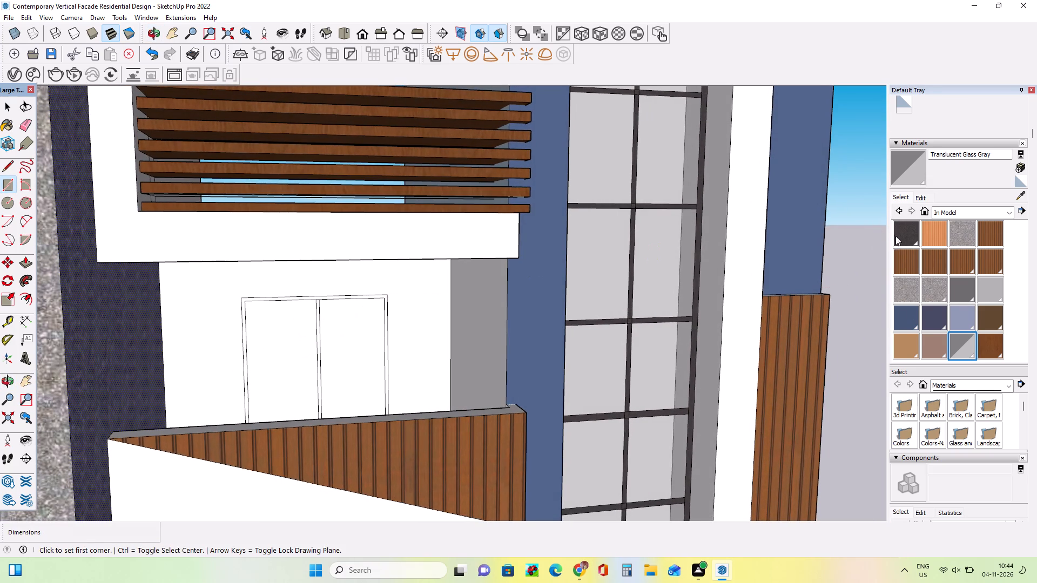
click(895, 236)
scroll(395, 327, up, 6)
click(379, 317)
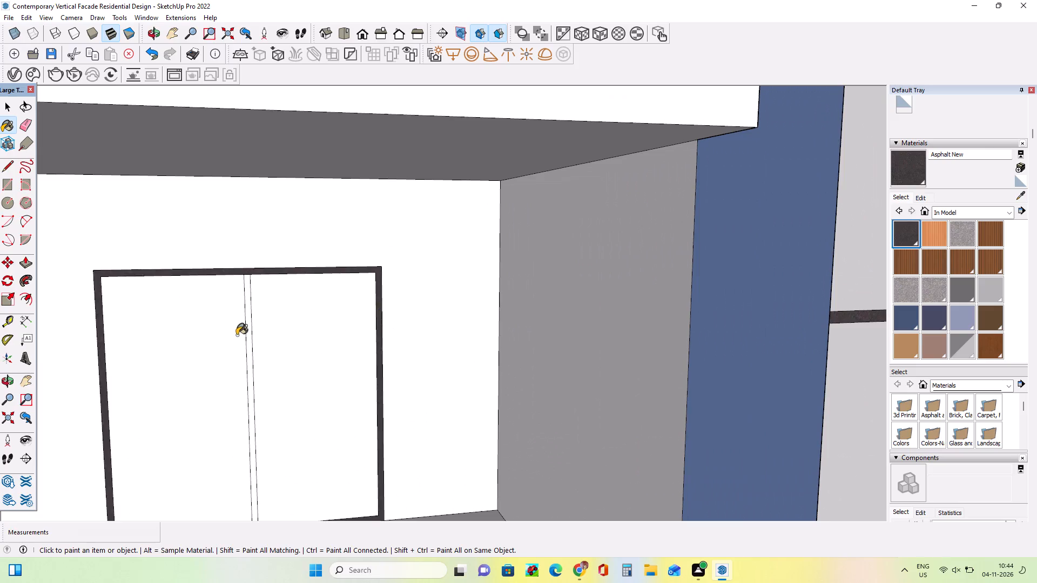
click(250, 335)
Paint both panels of the balcony door with the Translucent Glass Gray material.
scroll(291, 328, down, 7)
middle_drag(295, 336, 300, 355)
click(962, 353)
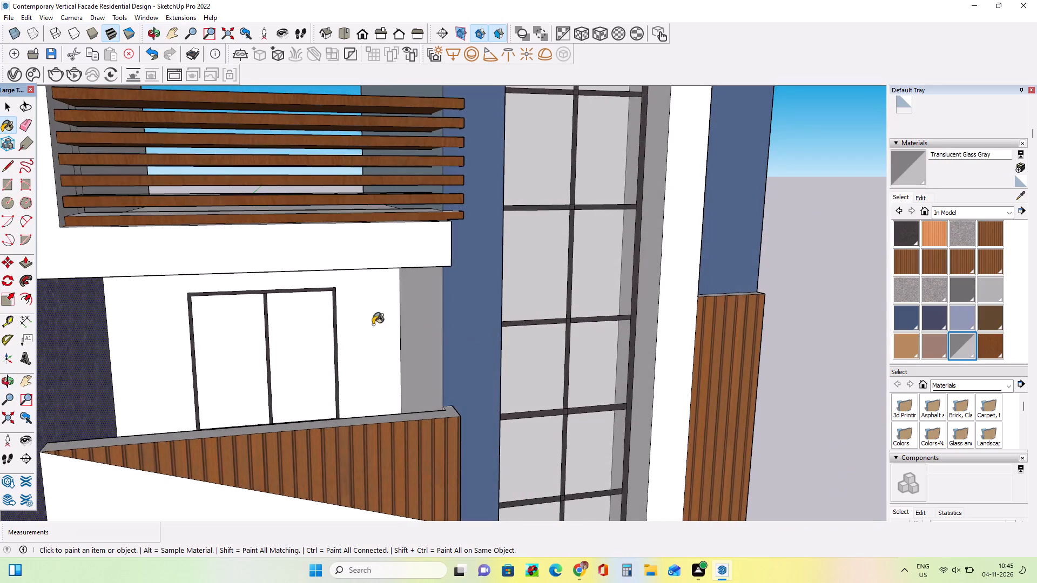
click(291, 323)
click(236, 341)
Compare the facade and its glazed upper balcony door against the reference image.
scroll(264, 317, down, 12)
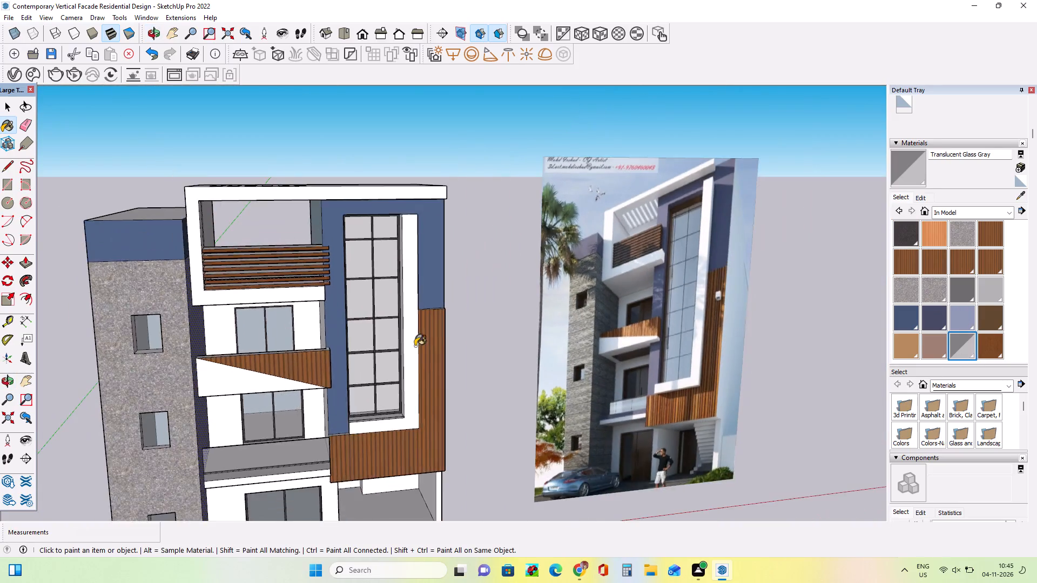
middle_drag(469, 354, 432, 317)
middle_drag(377, 332, 388, 336)
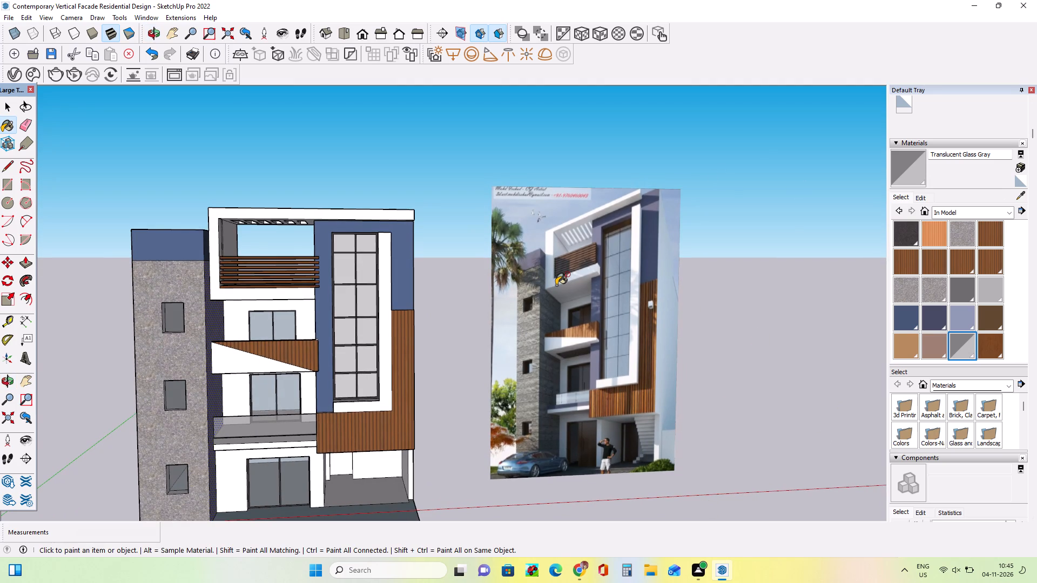
drag(607, 262, 393, 173)
drag(393, 173, 437, 288)
Compare the facade's balconies, ground-floor entrance and stone tower with the reference image from several angles.
drag(571, 298, 563, 322)
middle_drag(360, 283, 394, 251)
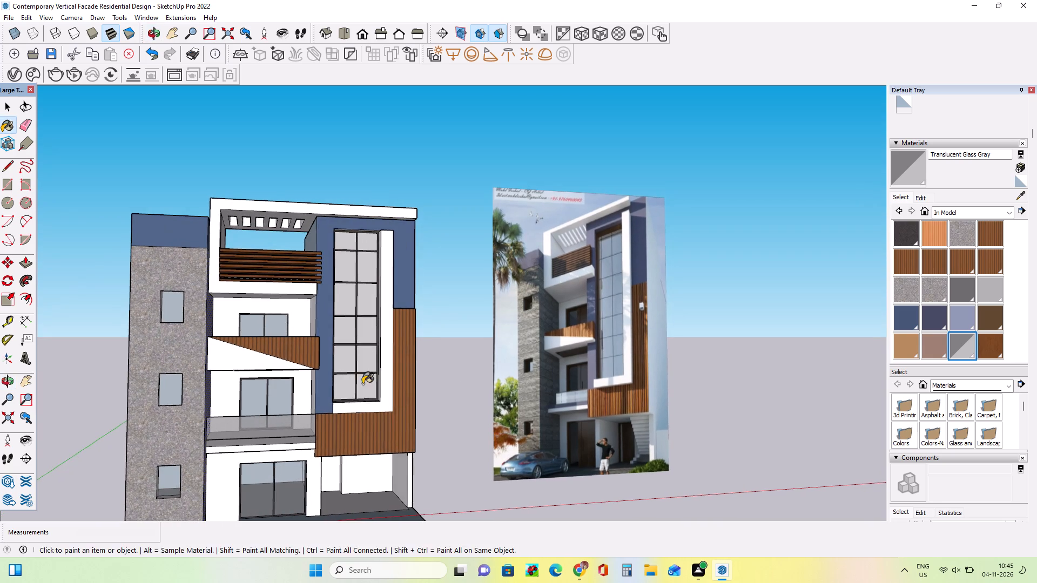
middle_drag(371, 370, 376, 327)
scroll(322, 289, down, 3)
middle_drag(328, 306, 334, 323)
scroll(294, 432, up, 3)
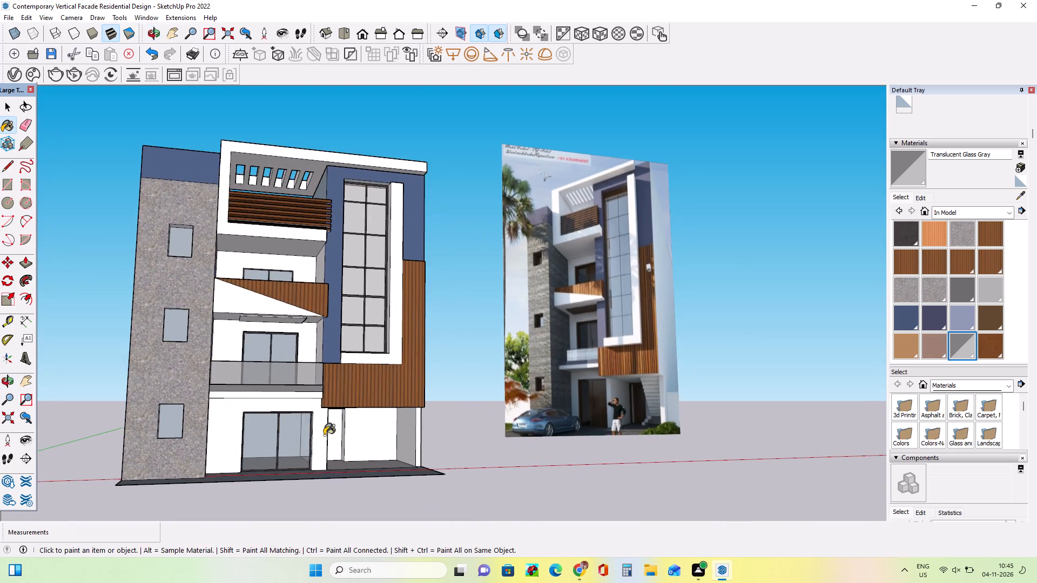
middle_drag(324, 435, 284, 444)
scroll(601, 430, up, 14)
scroll(595, 416, down, 14)
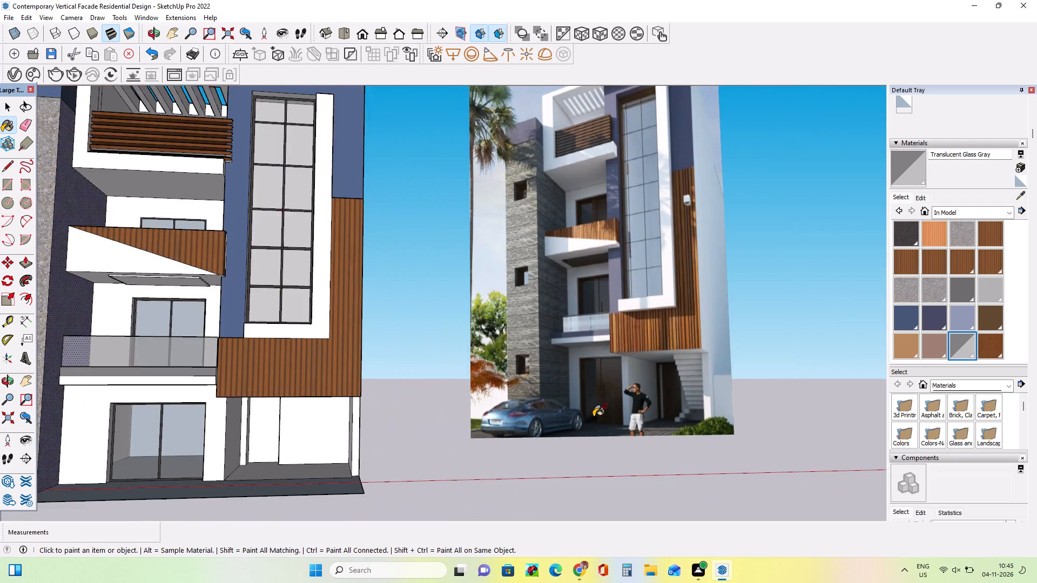
middle_drag(580, 416, 386, 436)
scroll(509, 411, up, 4)
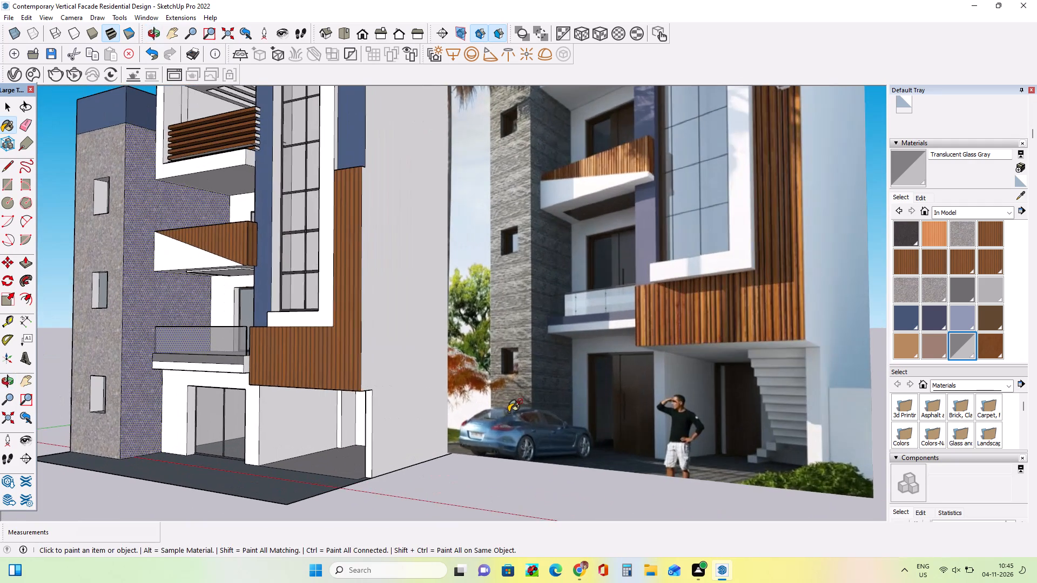
middle_drag(510, 411, 530, 423)
scroll(530, 423, down, 5)
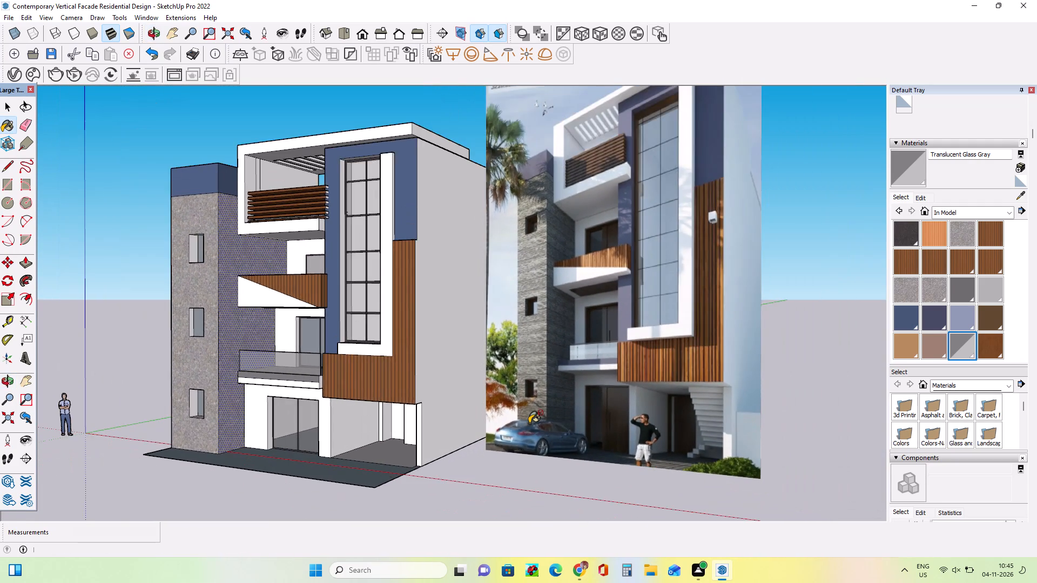
middle_drag(530, 423, 586, 426)
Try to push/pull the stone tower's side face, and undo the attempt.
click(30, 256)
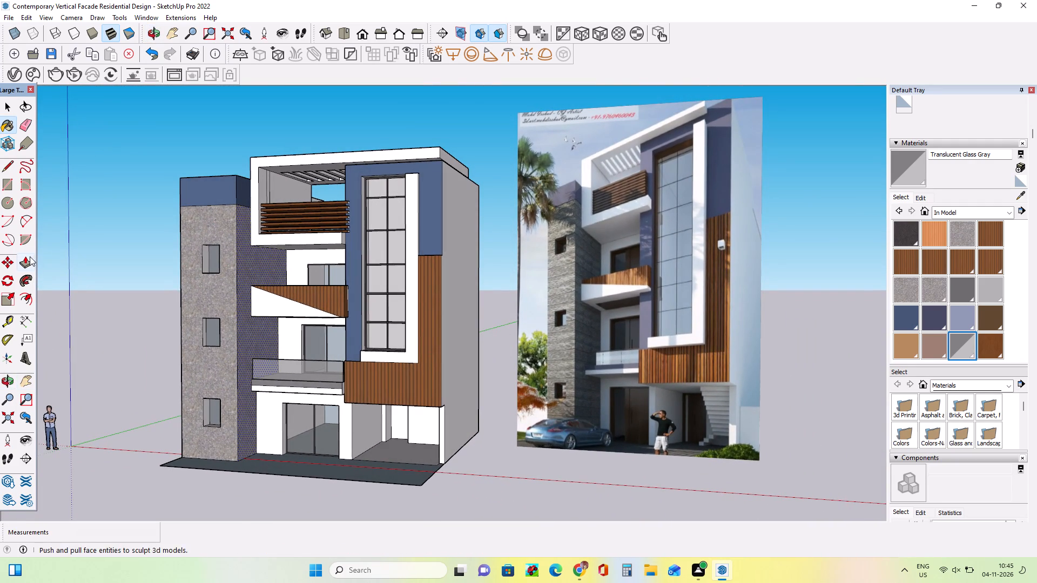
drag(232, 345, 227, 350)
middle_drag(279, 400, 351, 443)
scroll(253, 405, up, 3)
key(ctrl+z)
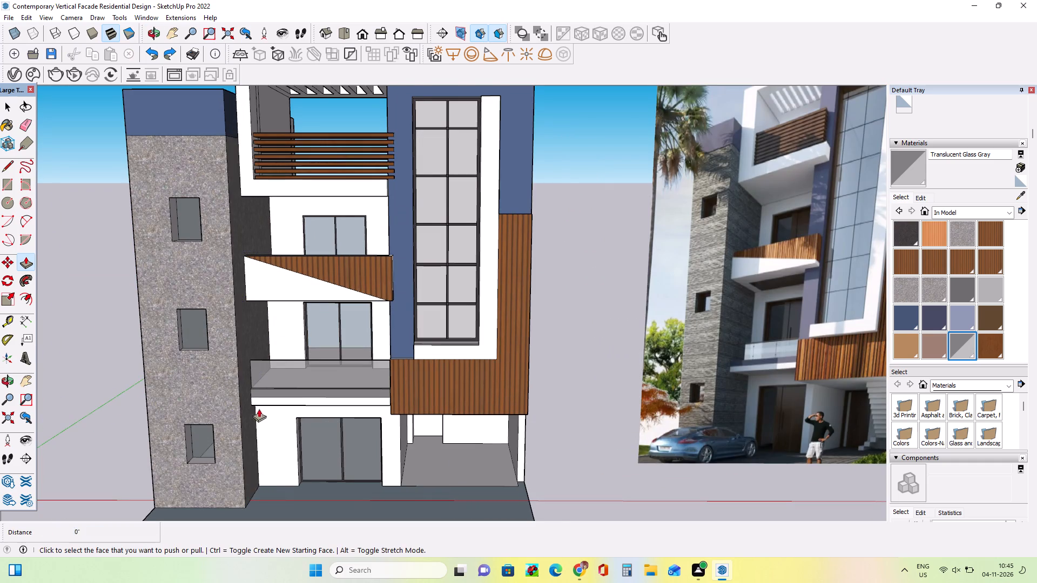
Pull the stone tower's front face outward by about 8 7/8" with Push/Pull.
scroll(267, 401, up, 1)
middle_drag(265, 400, 254, 397)
scroll(201, 394, up, 4)
drag(204, 394, 200, 395)
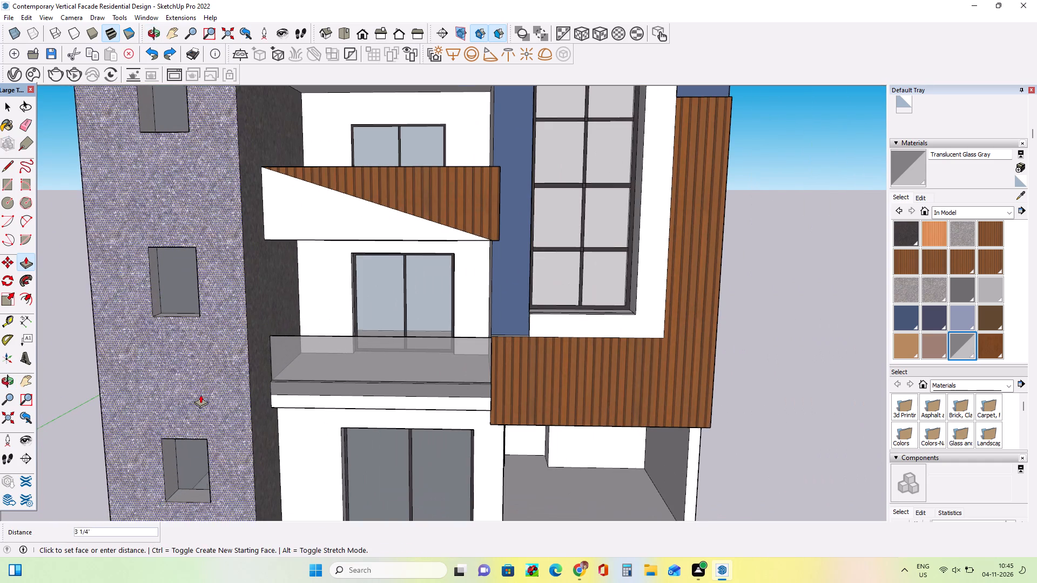
drag(200, 395, 197, 396)
Examine the whole facade, including the stone tower, balconies and recessed entrance, against the reference image.
middle_drag(226, 381, 215, 336)
middle_drag(244, 382, 241, 398)
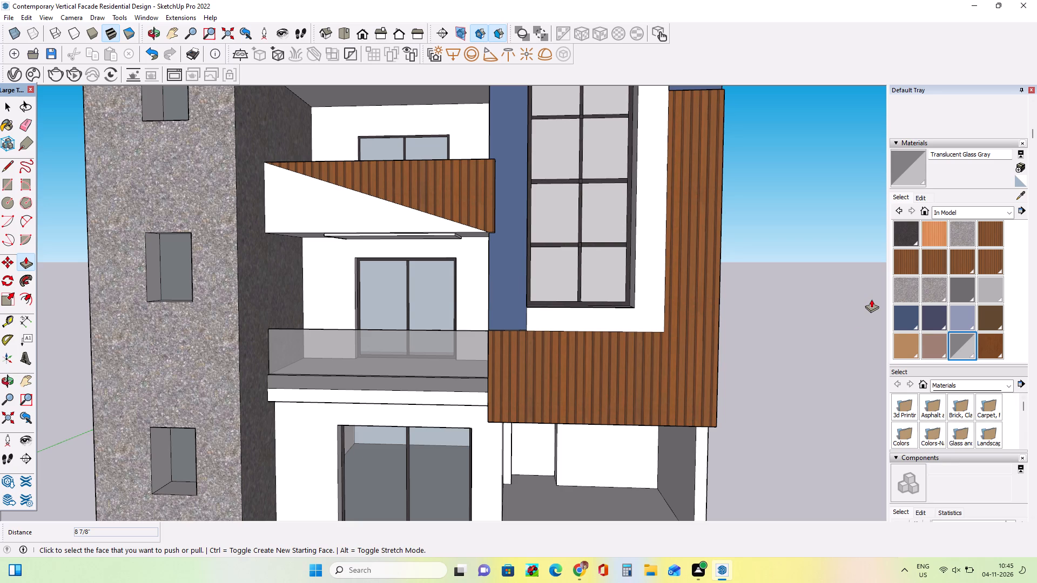
middle_drag(414, 231, 437, 254)
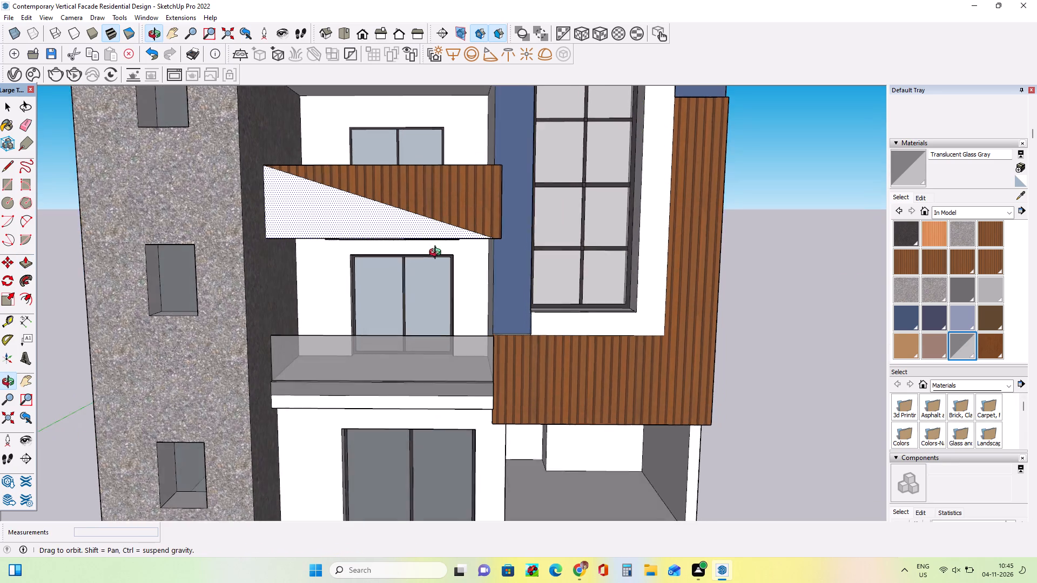
middle_drag(437, 254, 456, 250)
scroll(456, 250, down, 8)
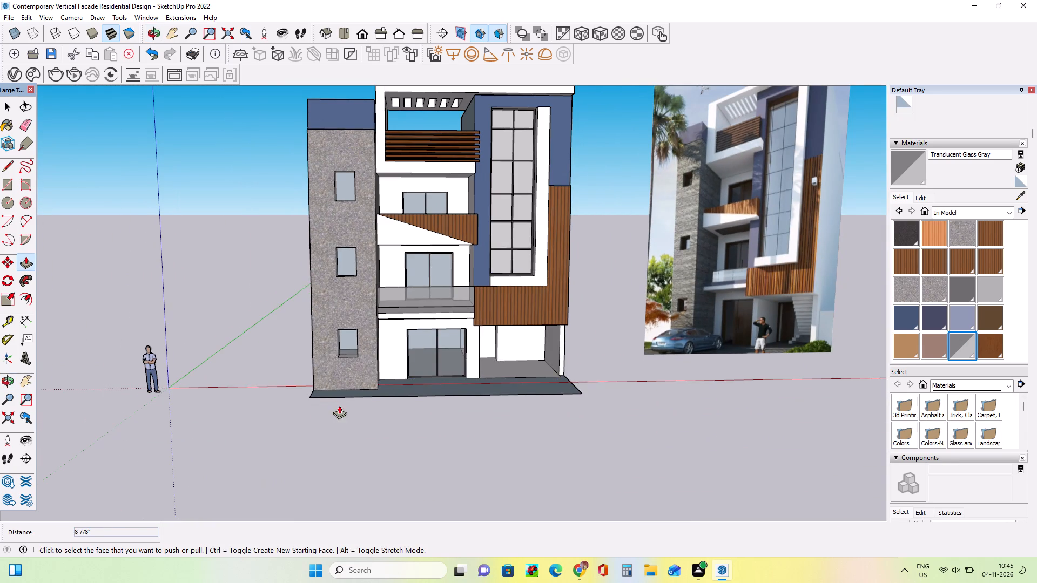
middle_drag(327, 410, 310, 421)
scroll(312, 320, down, 4)
middle_drag(495, 338, 489, 231)
scroll(489, 231, up, 3)
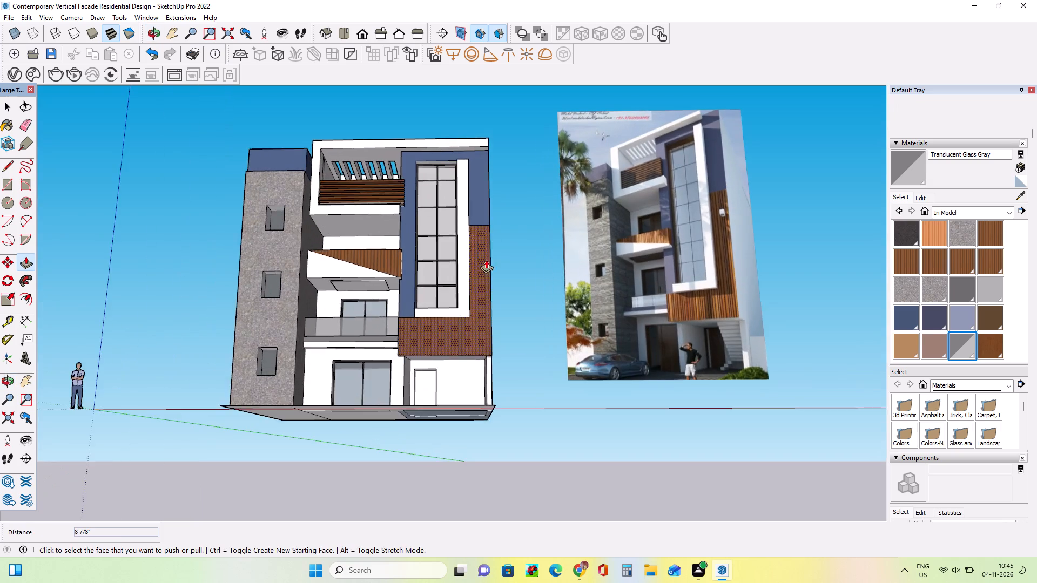
middle_drag(486, 273, 500, 340)
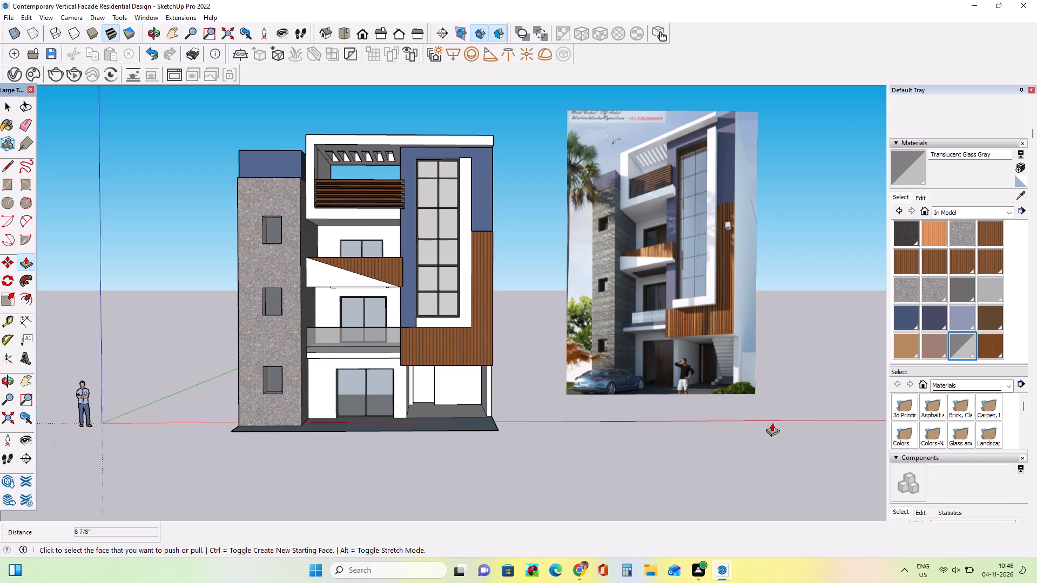
middle_drag(371, 340, 371, 344)
middle_drag(371, 344, 385, 331)
middle_drag(491, 374, 485, 387)
scroll(457, 377, up, 2)
middle_drag(462, 391, 467, 381)
scroll(430, 407, down, 3)
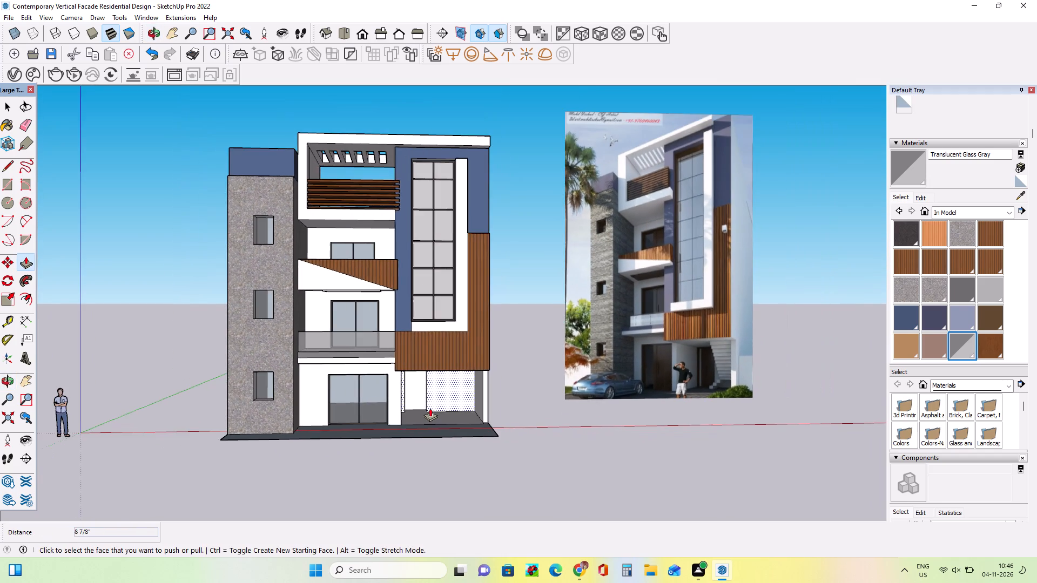
middle_drag(436, 413, 447, 436)
scroll(391, 432, up, 3)
middle_drag(391, 432, 389, 438)
middle_drag(461, 373, 437, 375)
scroll(381, 391, down, 1)
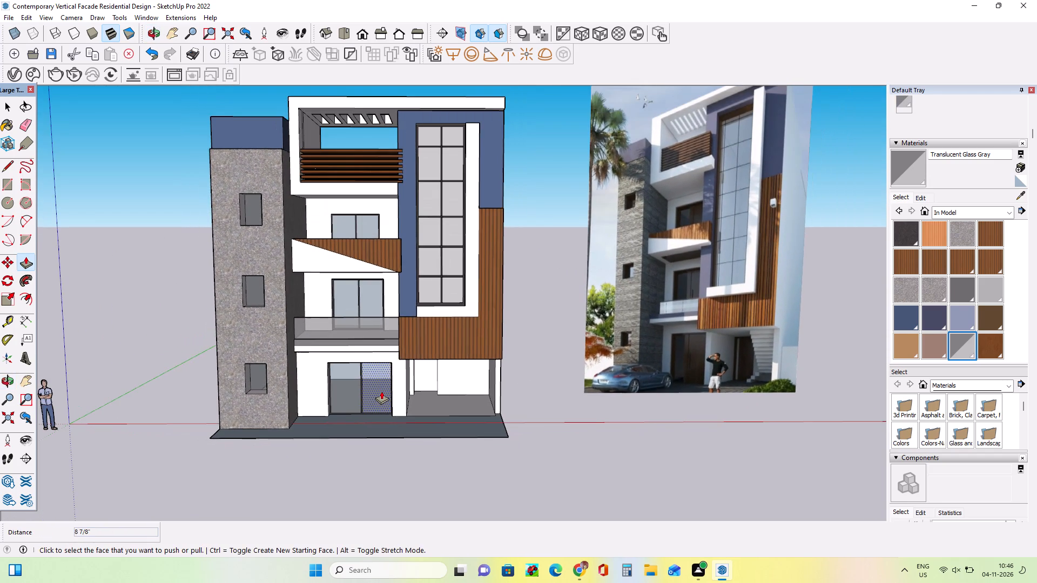
middle_drag(381, 391, 399, 374)
middle_drag(377, 448, 371, 469)
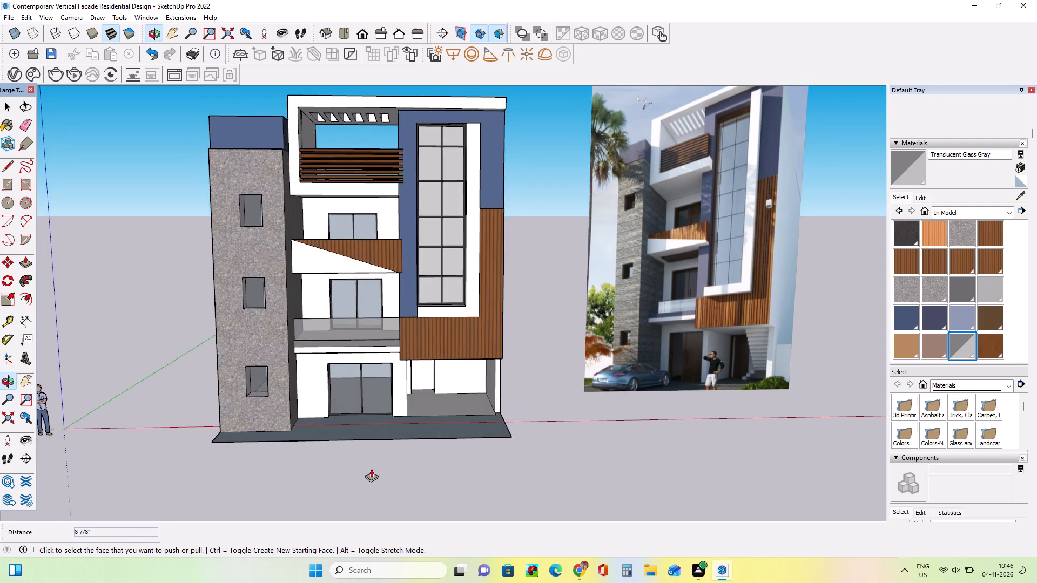
scroll(371, 469, down, 2)
middle_drag(387, 448, 389, 434)
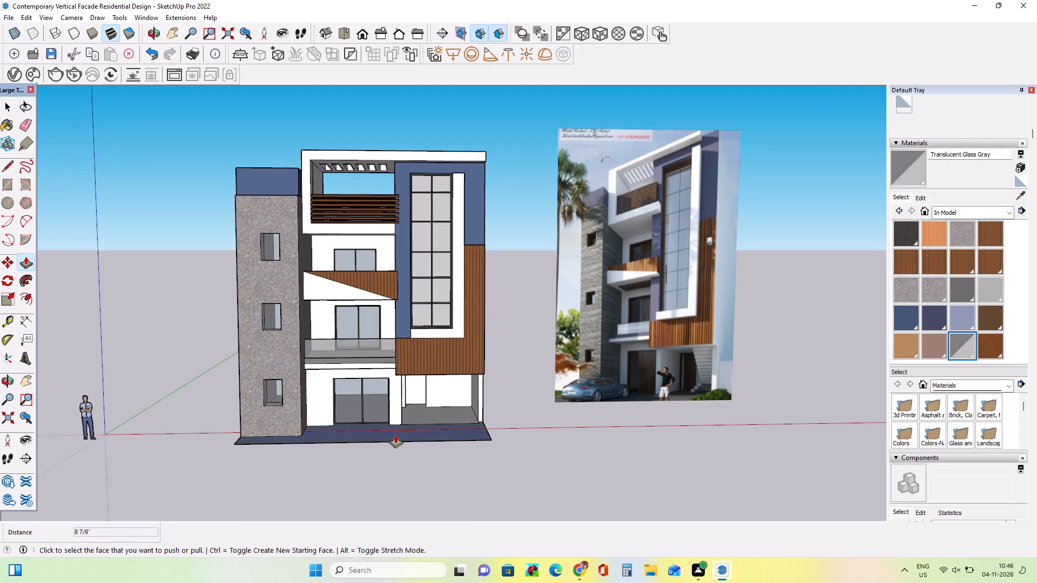
middle_drag(352, 348, 356, 363)
scroll(354, 355, up, 2)
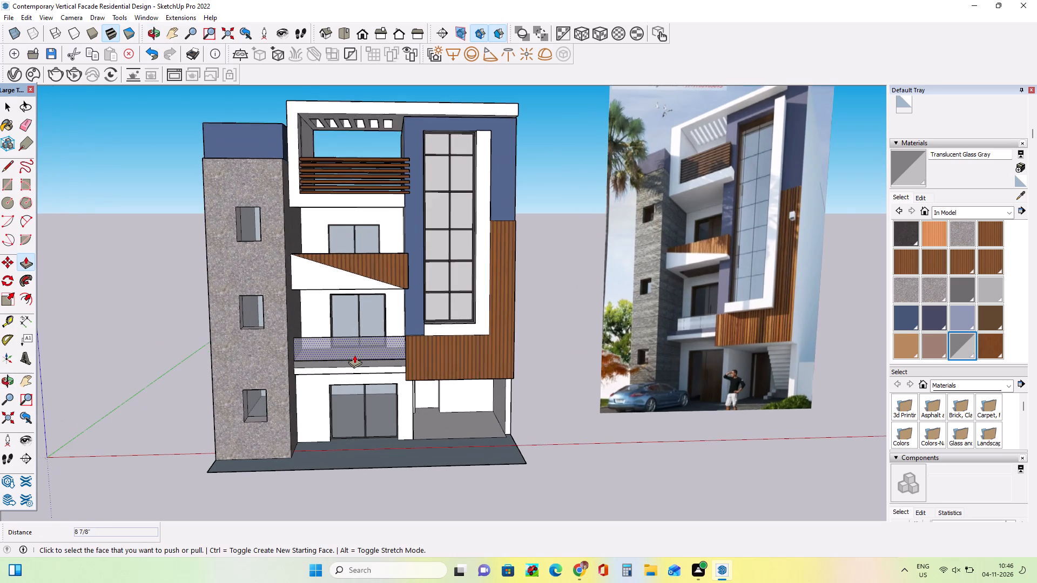
middle_drag(354, 355, 352, 328)
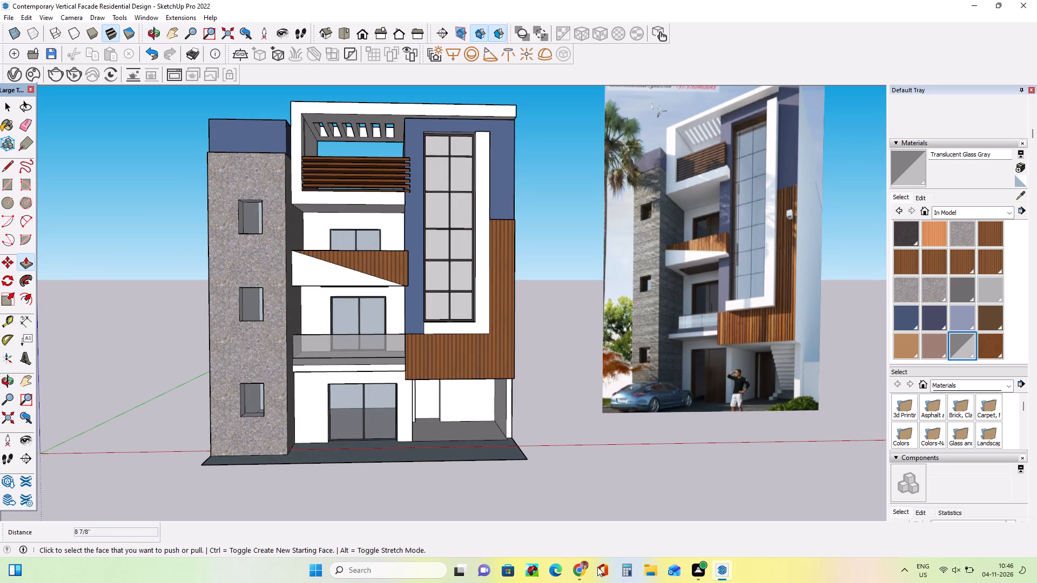
Switch to Google Chrome and bring up the Google homepage from a new tab.
click(582, 568)
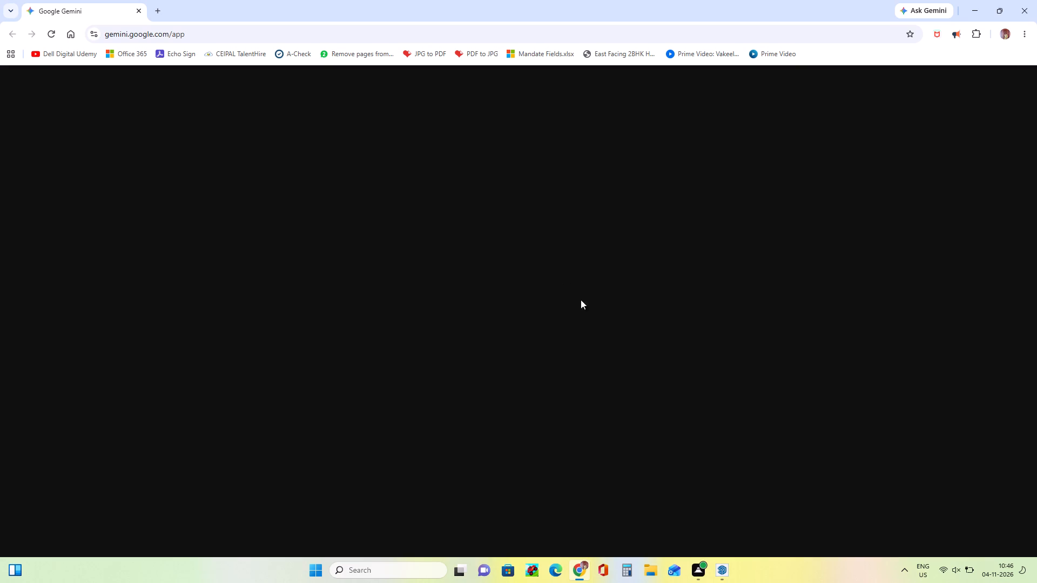
click(155, 11)
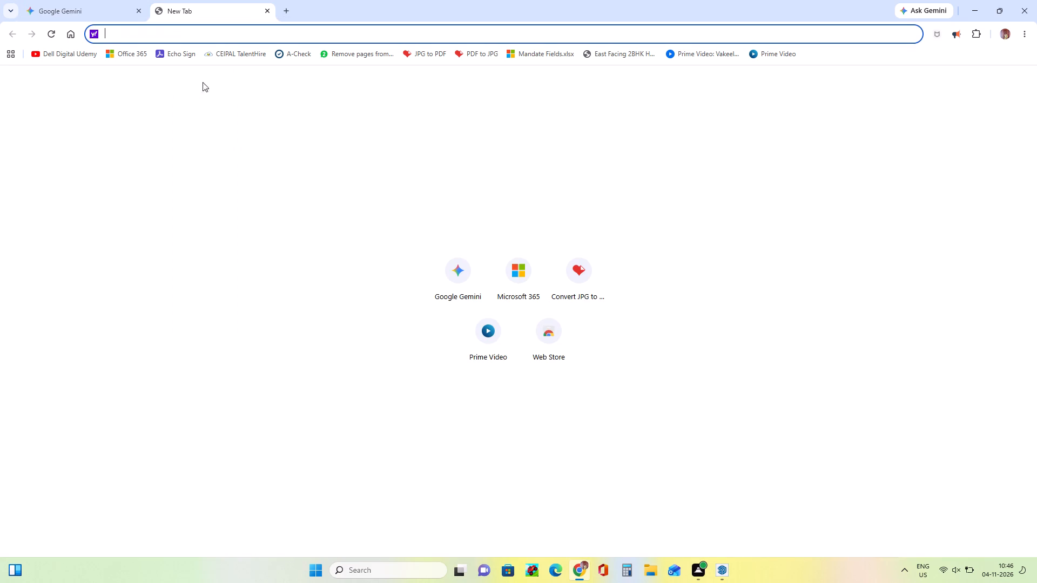
click(182, 37)
click(112, 35)
key(g)
text(oo)
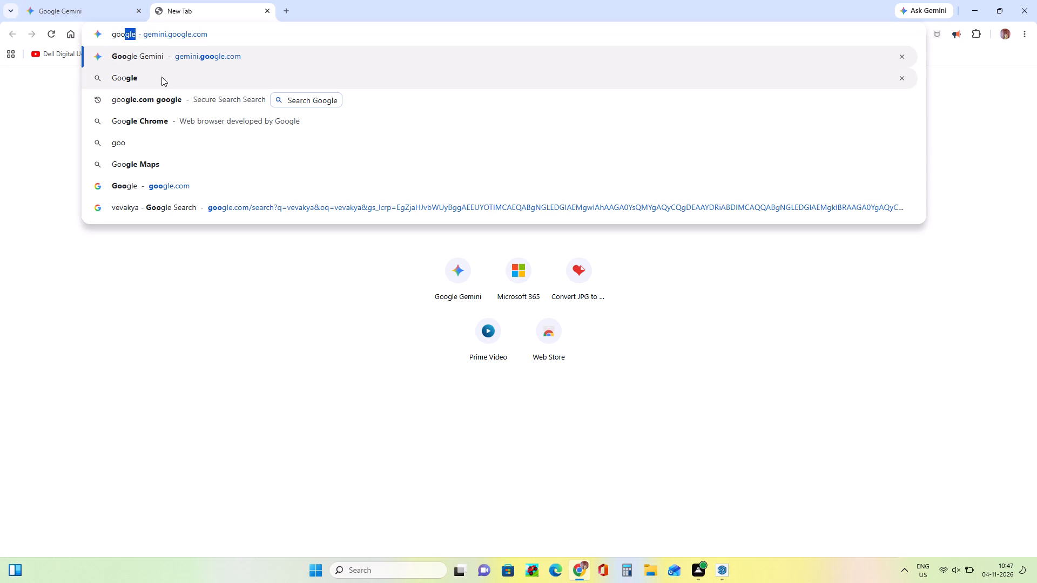
click(161, 77)
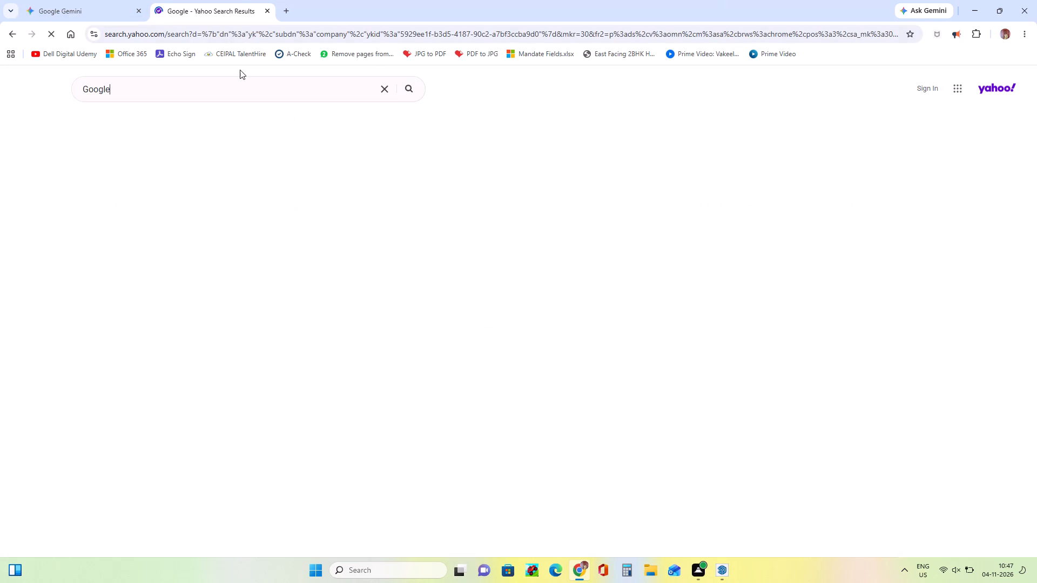
click(105, 255)
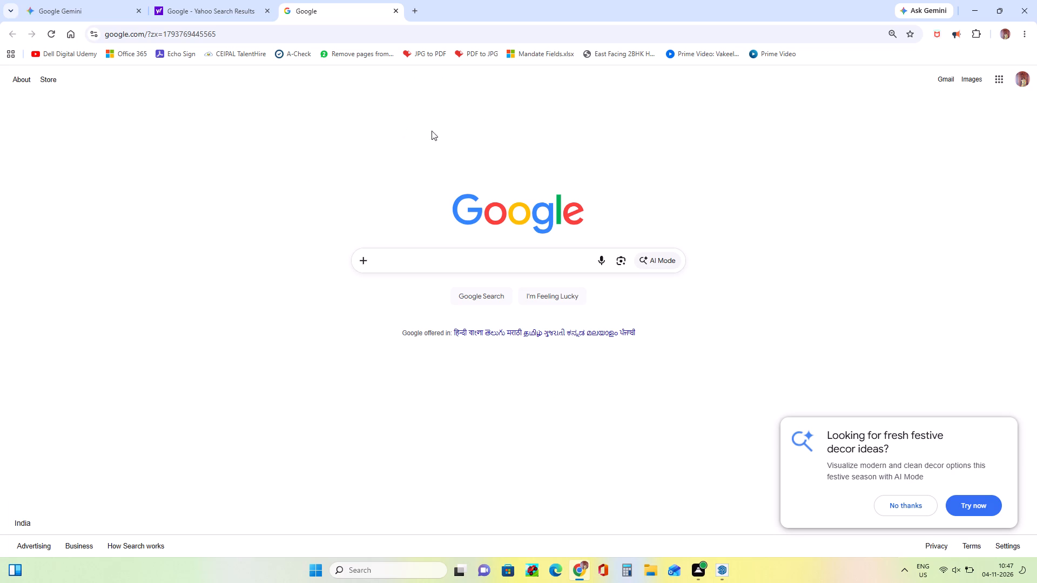
Search Google for 3d warehouse and open the 3D Warehouse website.
click(422, 264)
click(418, 291)
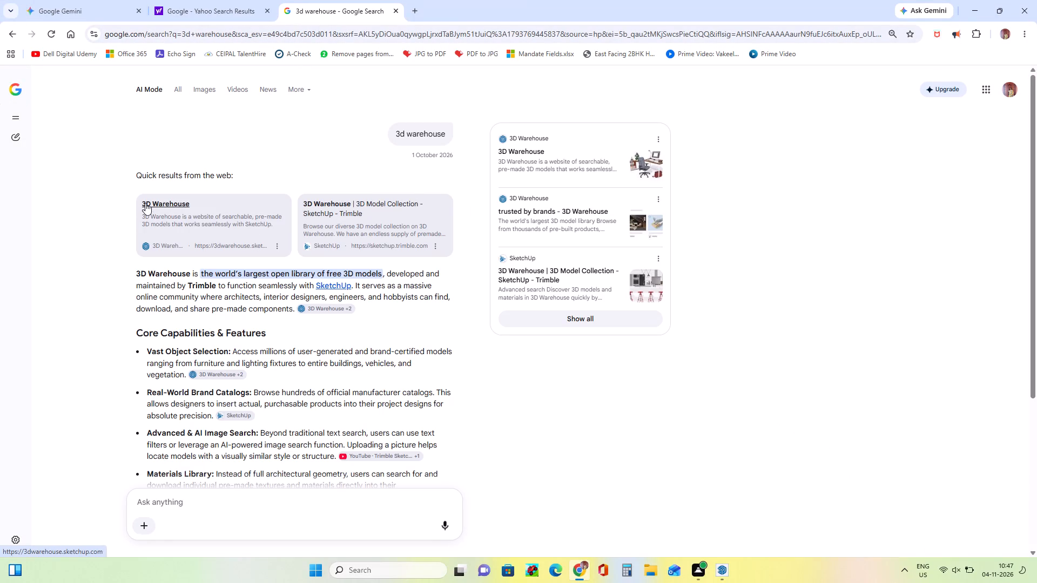
click(173, 206)
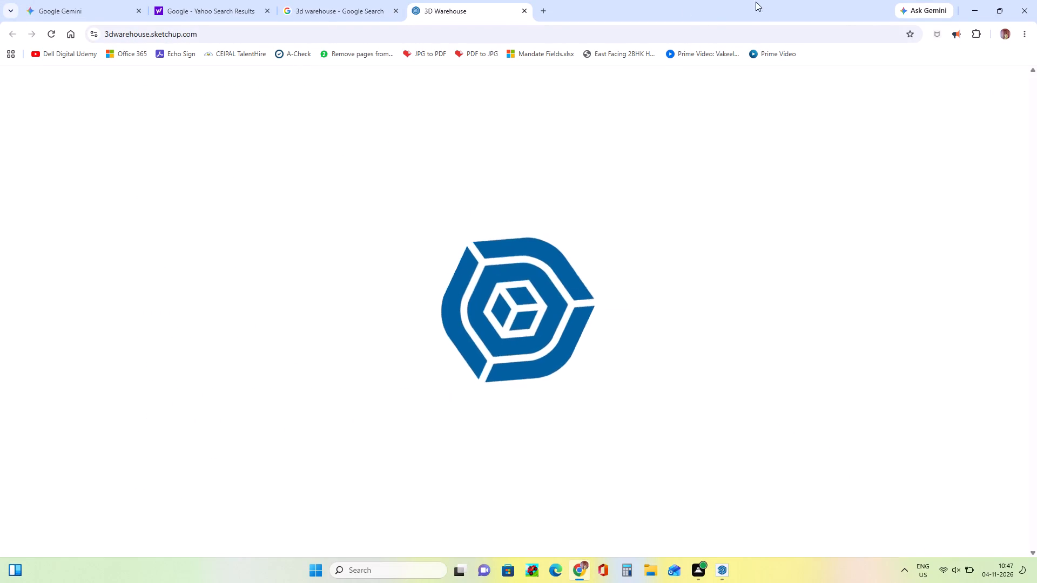
Recheck the SketchUp model briefly, and search 3D Warehouse in Chrome for steps.
click(974, 13)
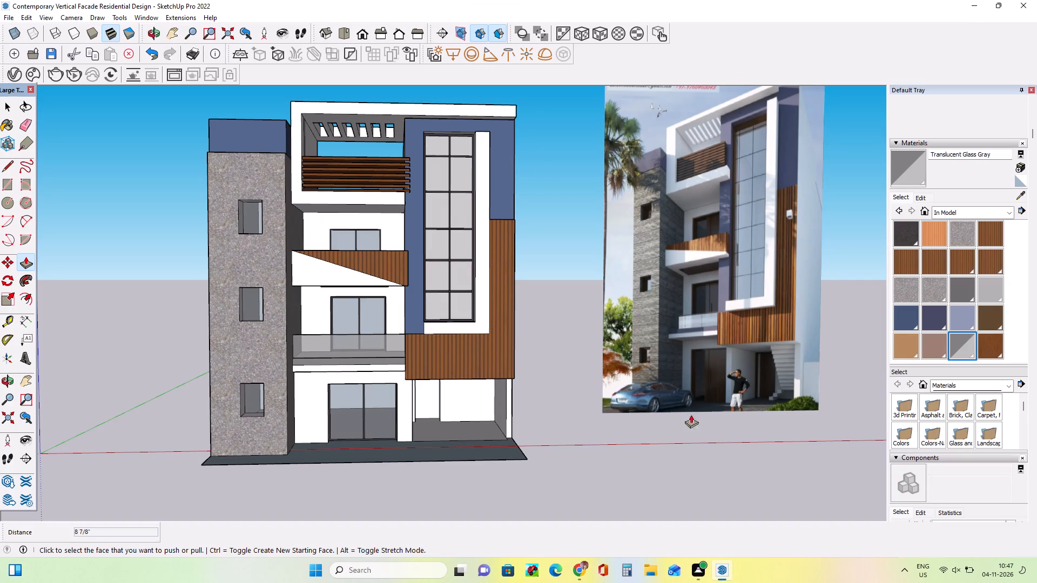
click(572, 579)
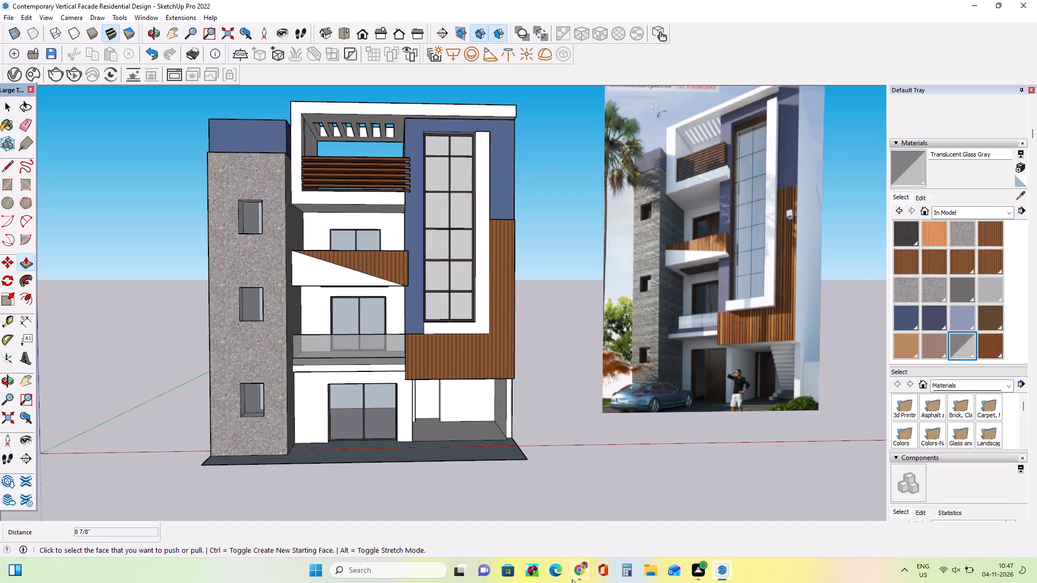
click(403, 83)
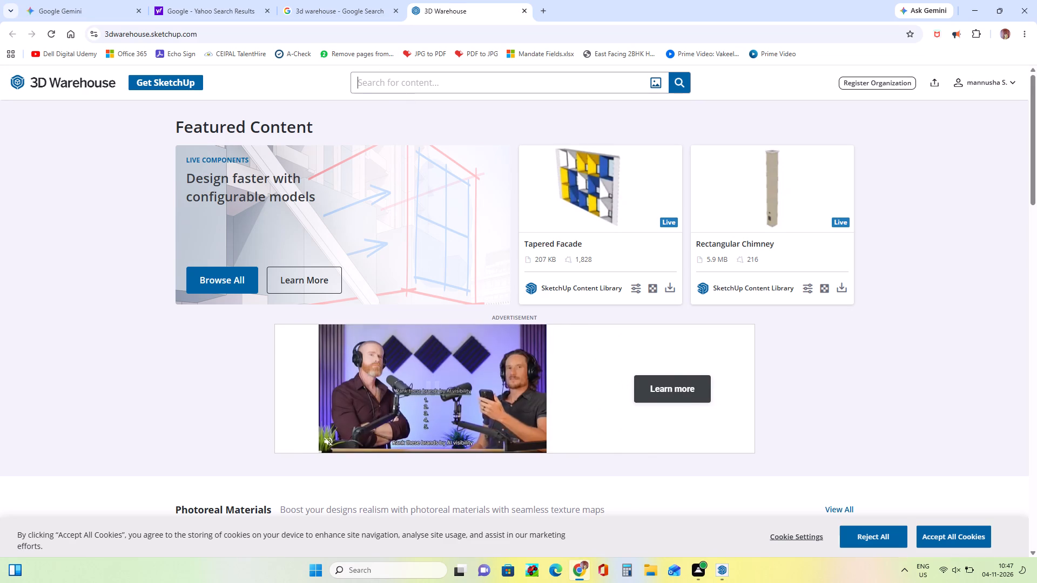
text(step)
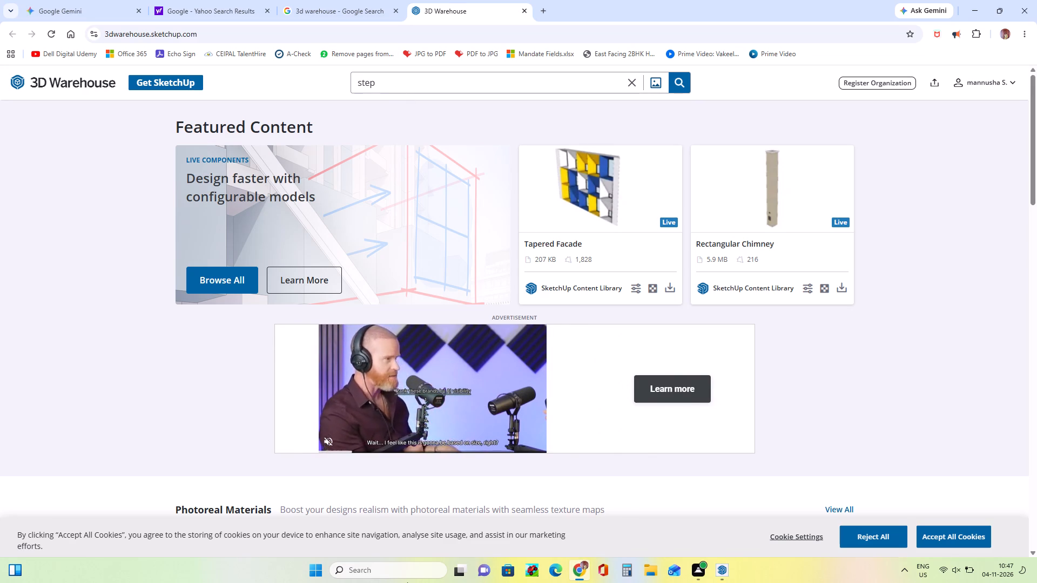
key(s)
key(Return)
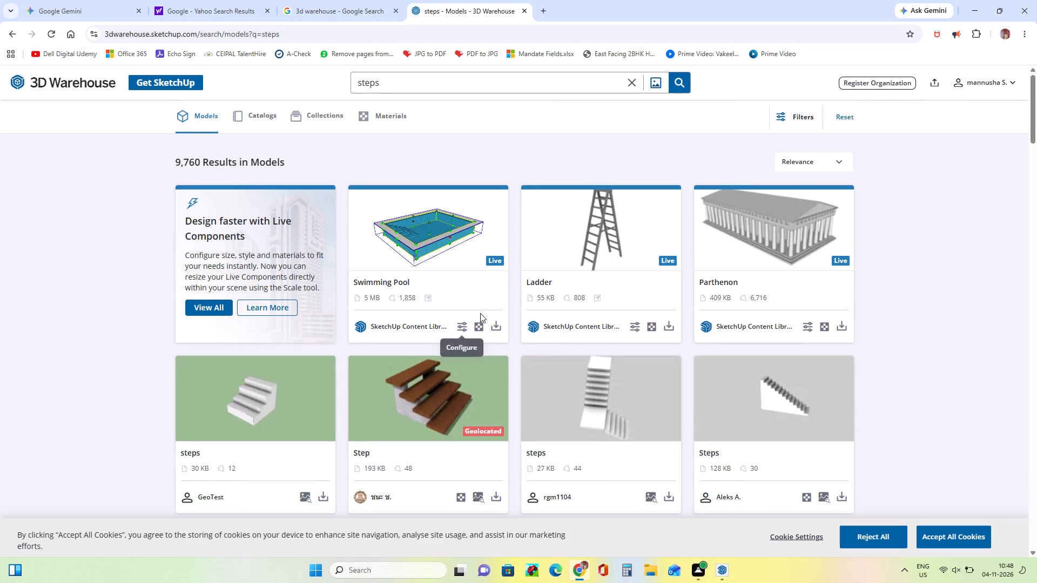
Browse the 3D Warehouse steps results against the SketchUp reference image, and inspect the page of the dark wooden open-tread STEPS model.
scroll(480, 313, down, 2)
middle_drag(526, 334, 521, 305)
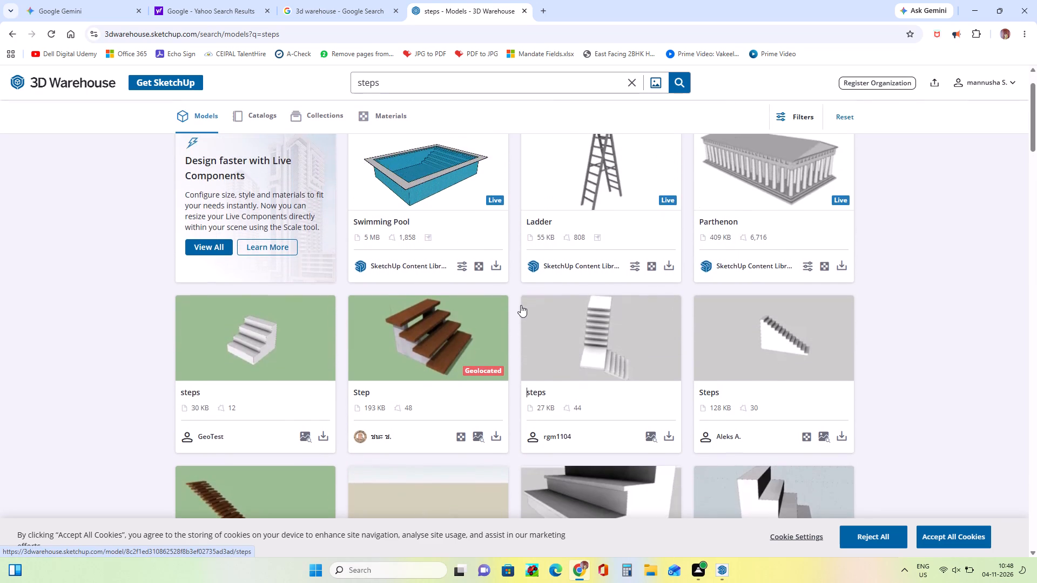
scroll(521, 305, down, 3)
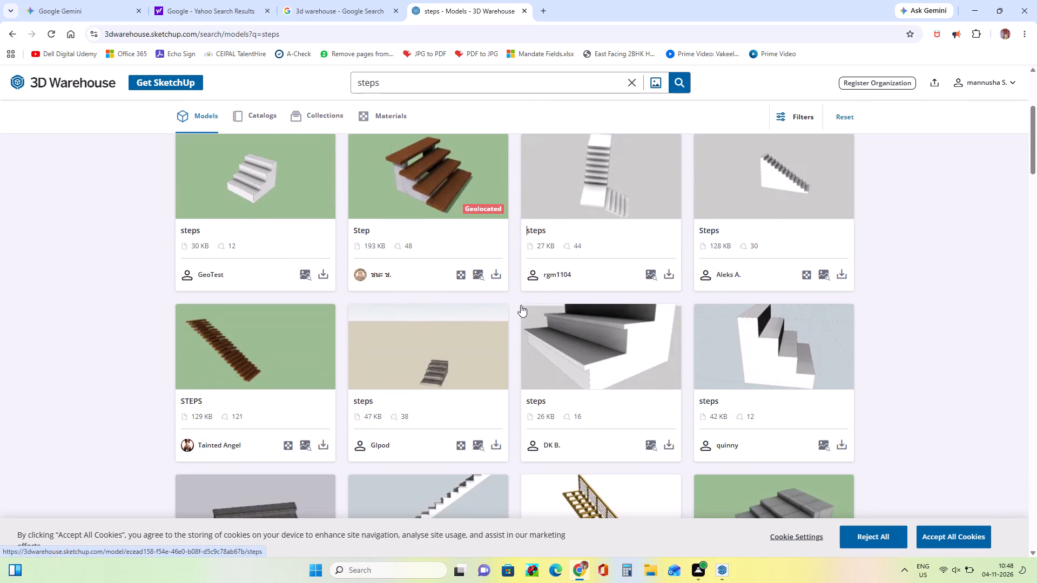
scroll(521, 305, down, 2)
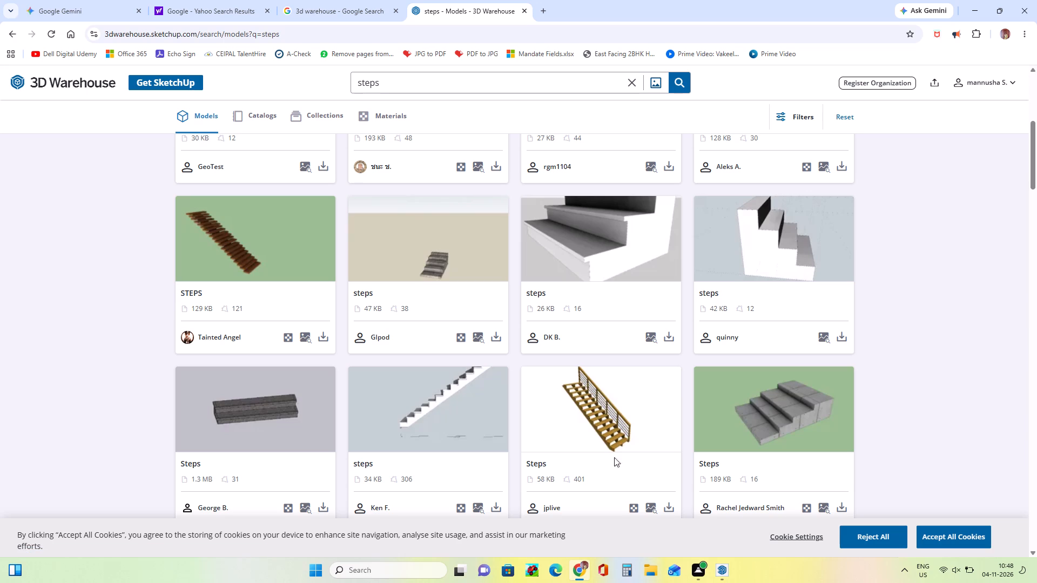
click(725, 574)
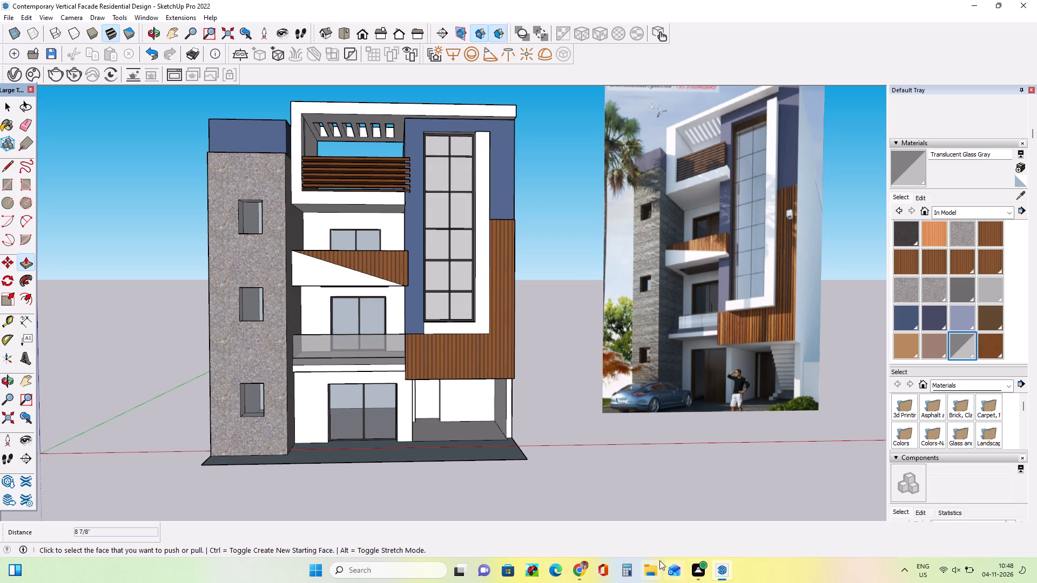
click(583, 565)
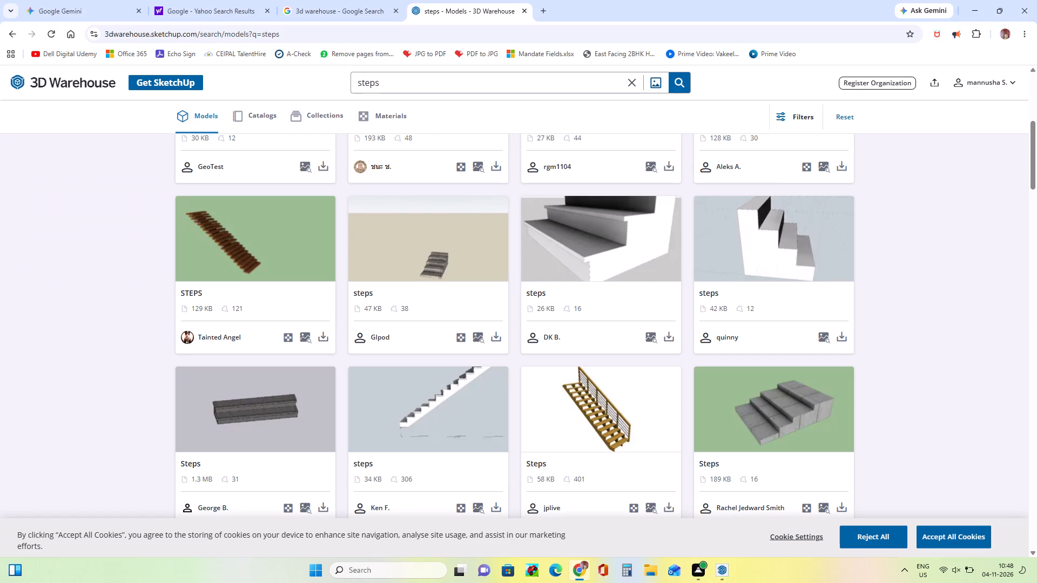
middle_drag(391, 285, 397, 287)
click(199, 257)
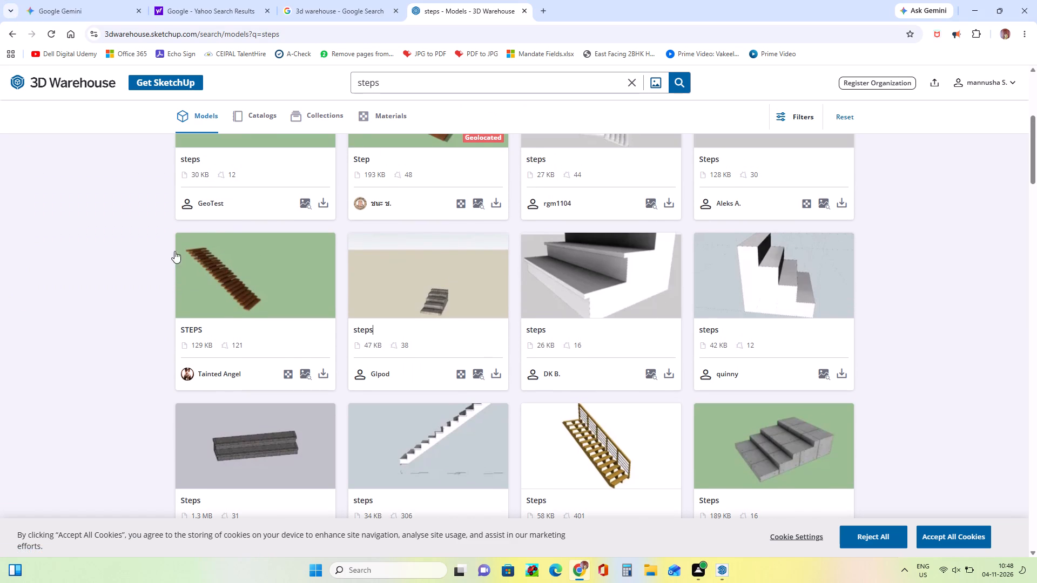
click(237, 286)
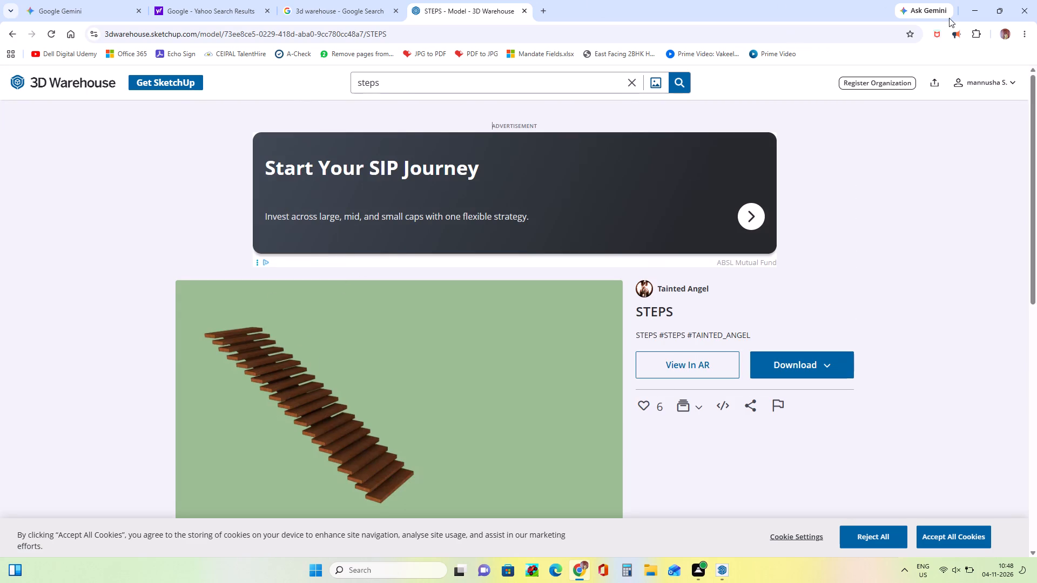
click(18, 36)
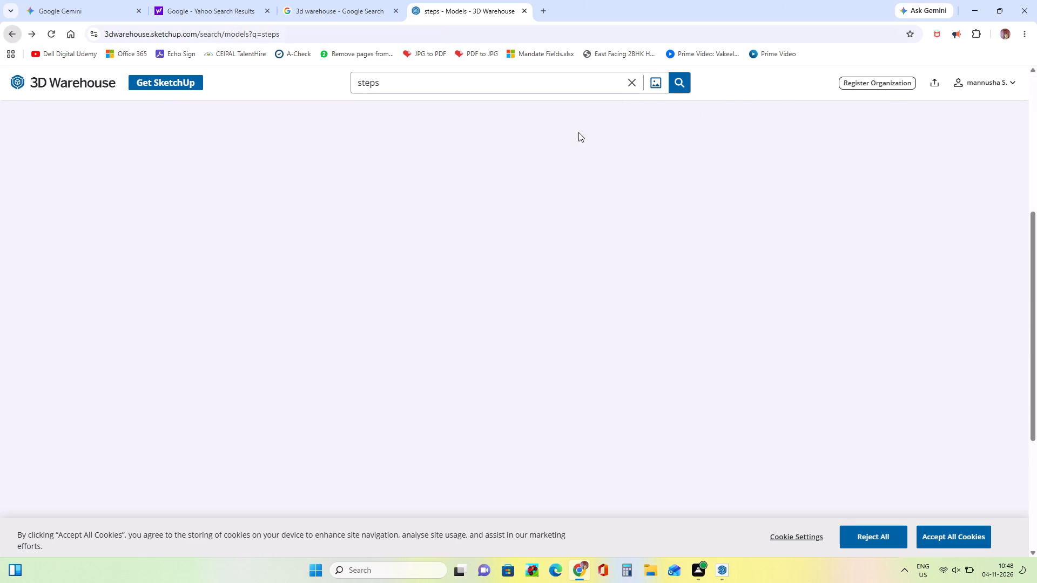
Look further through the steps results, and inspect the page of the plain white straight Steps model.
scroll(785, 480, up, 3)
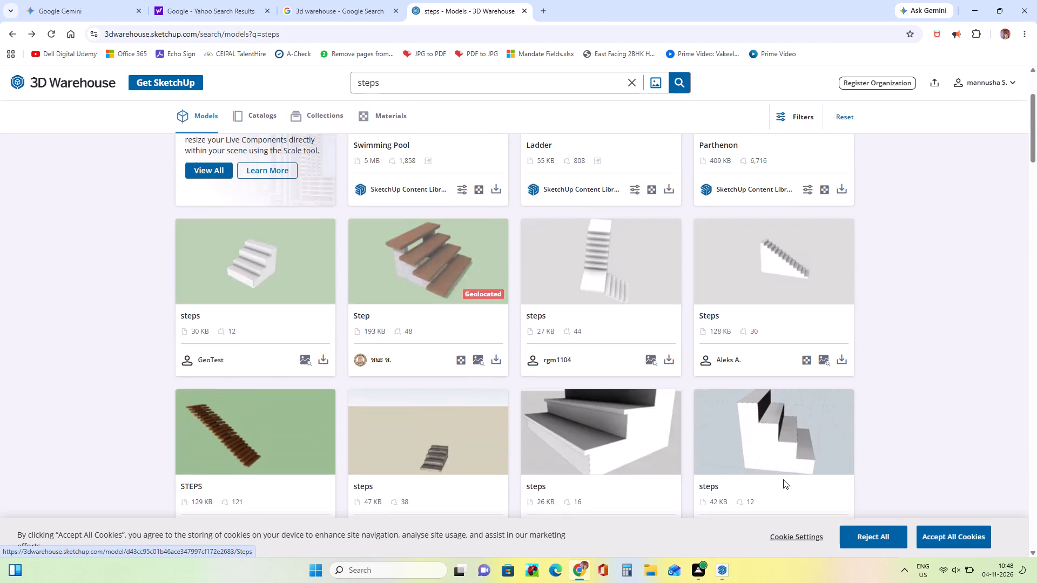
scroll(667, 431, up, 1)
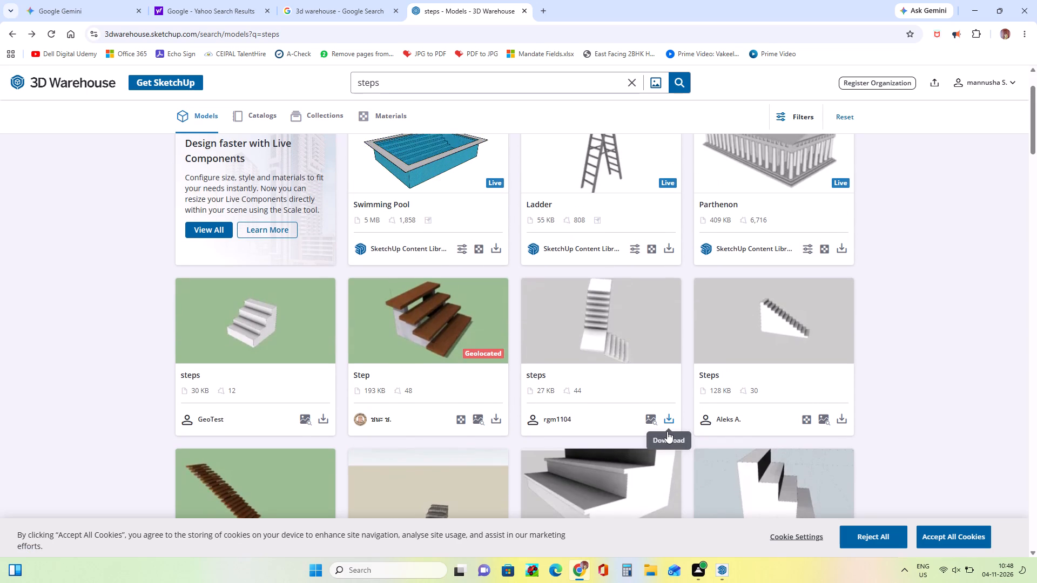
scroll(667, 431, down, 12)
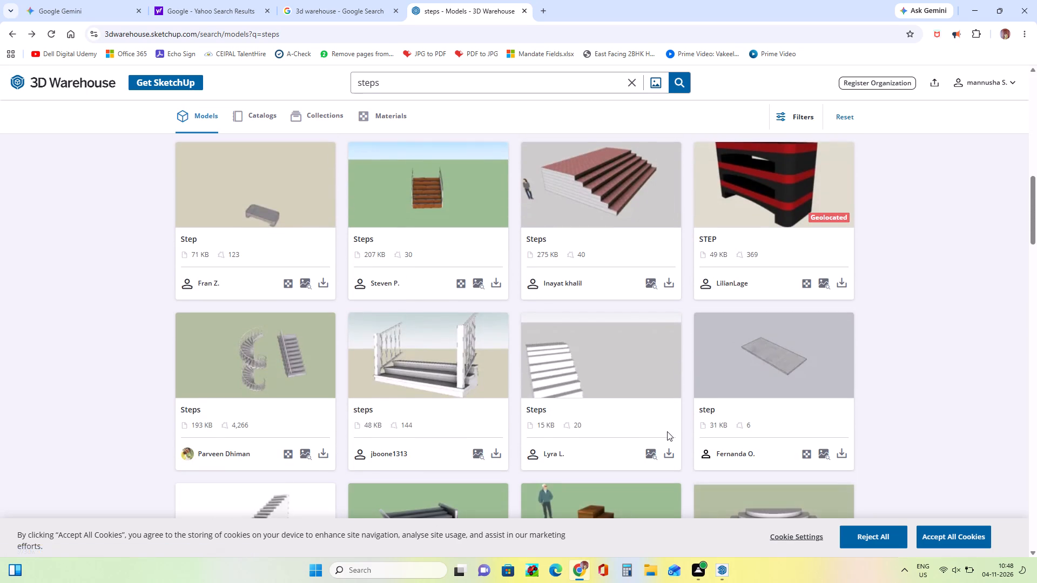
scroll(667, 431, down, 1)
click(591, 327)
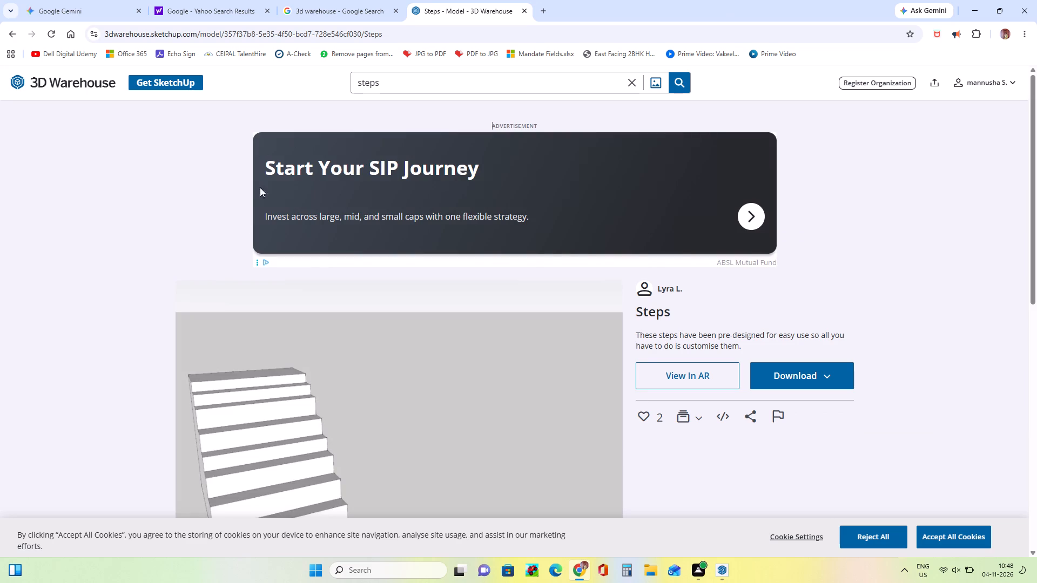
click(6, 31)
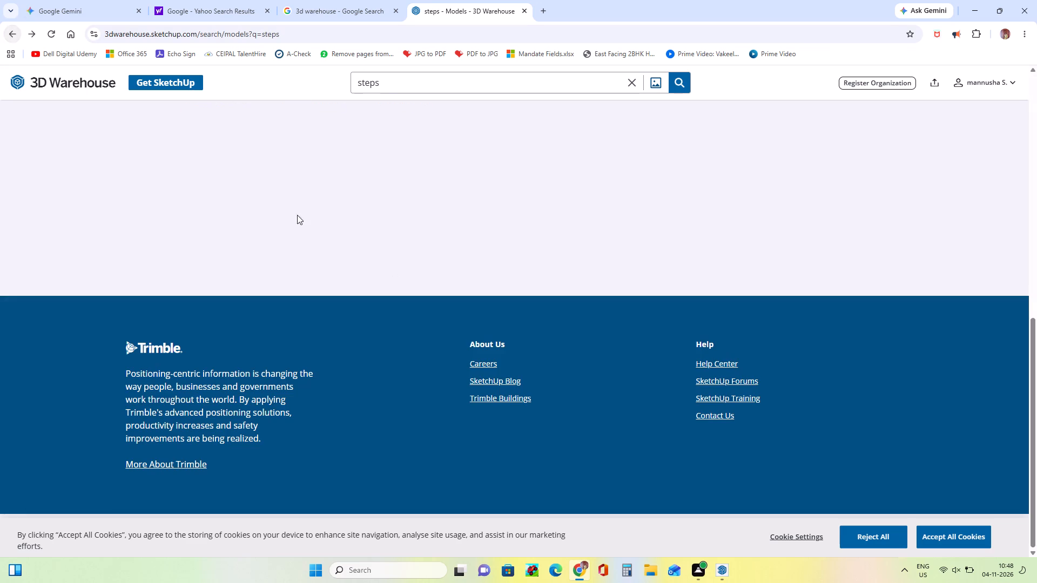
scroll(541, 313, down, 1)
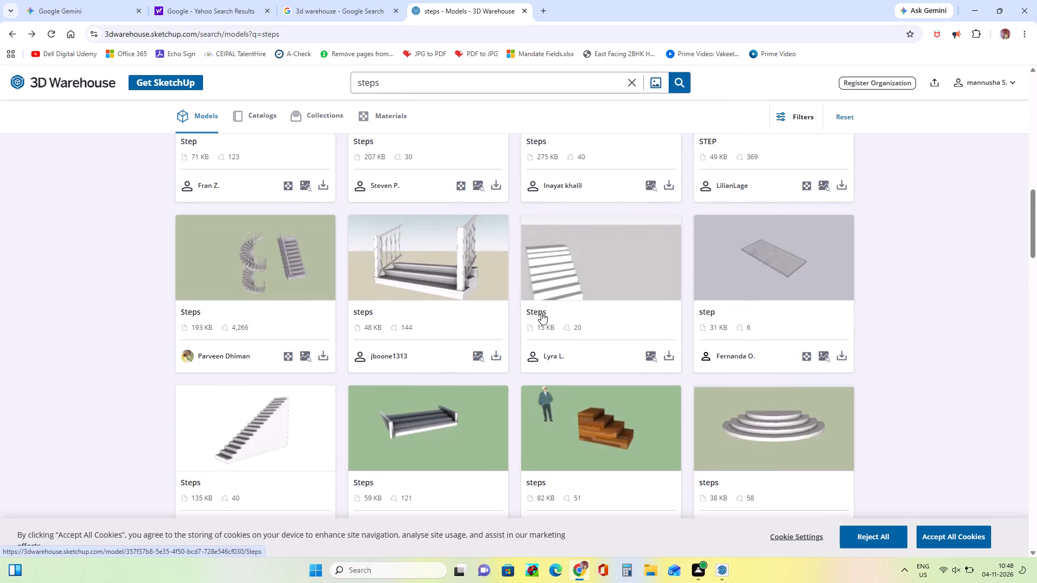
Download the Steps model containing a spiral and a straight staircase from 3D Warehouse.
click(259, 249)
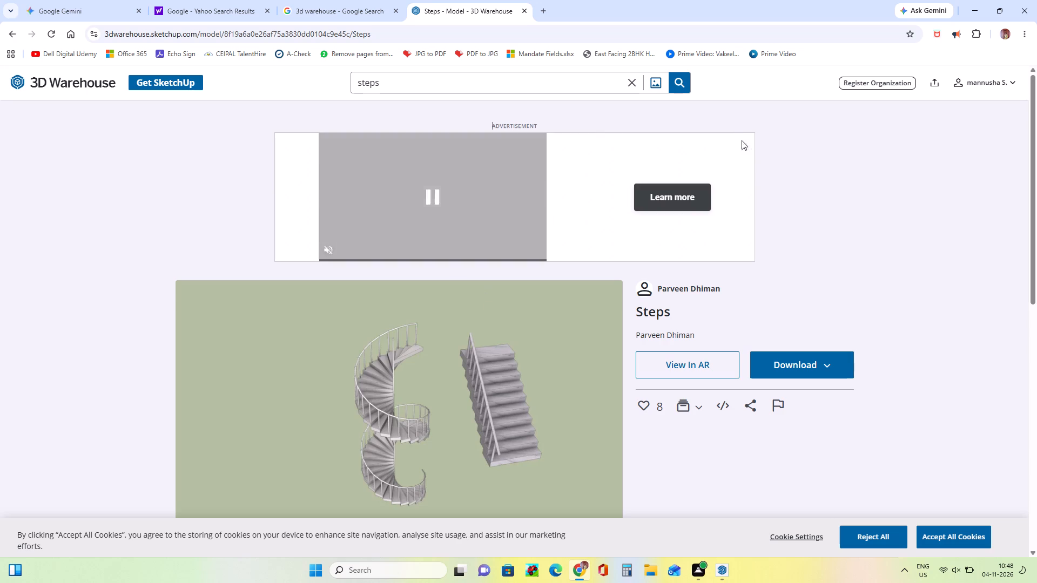
click(806, 360)
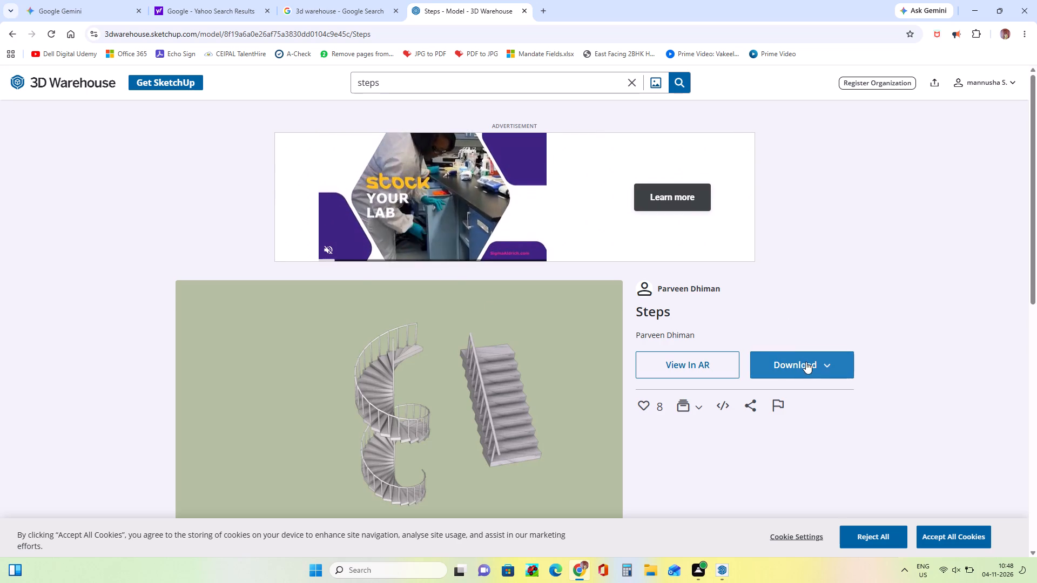
click(816, 390)
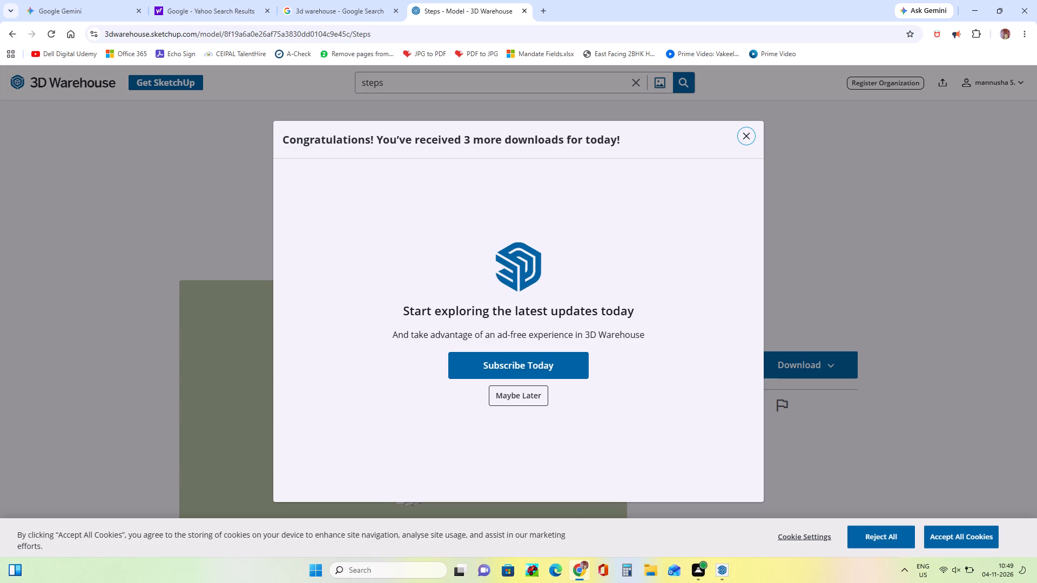
click(752, 139)
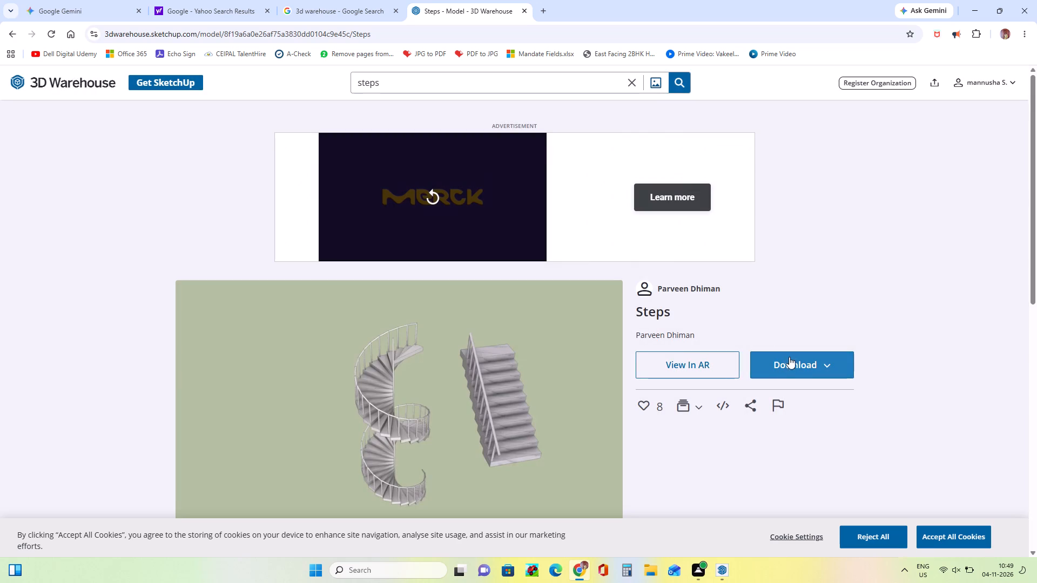
click(790, 364)
click(796, 395)
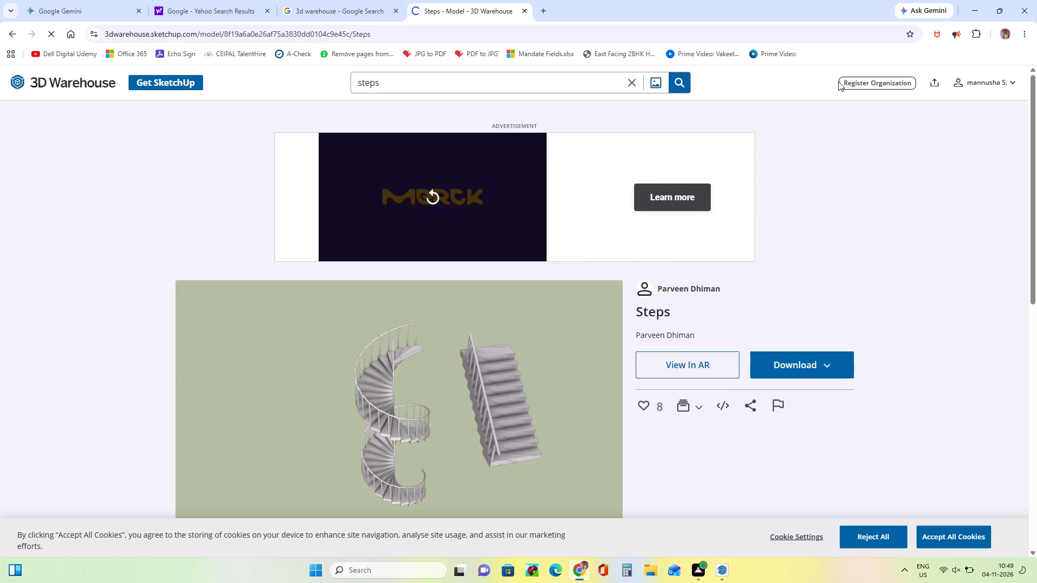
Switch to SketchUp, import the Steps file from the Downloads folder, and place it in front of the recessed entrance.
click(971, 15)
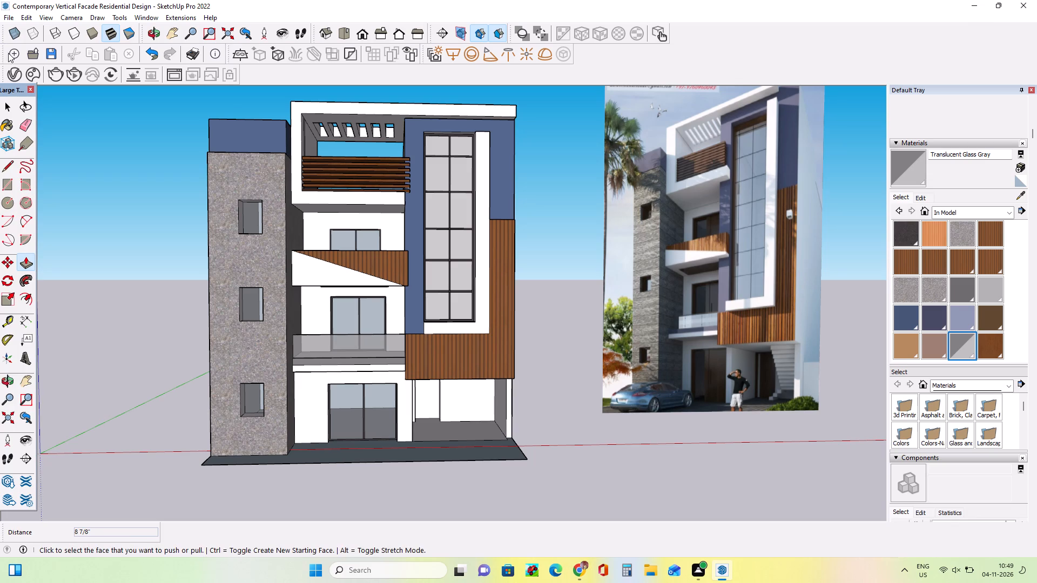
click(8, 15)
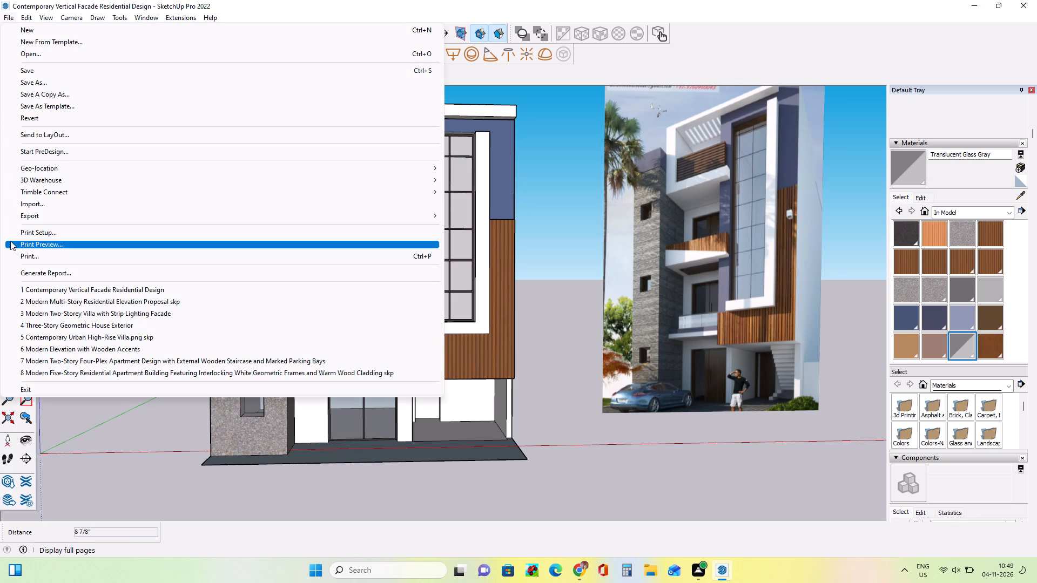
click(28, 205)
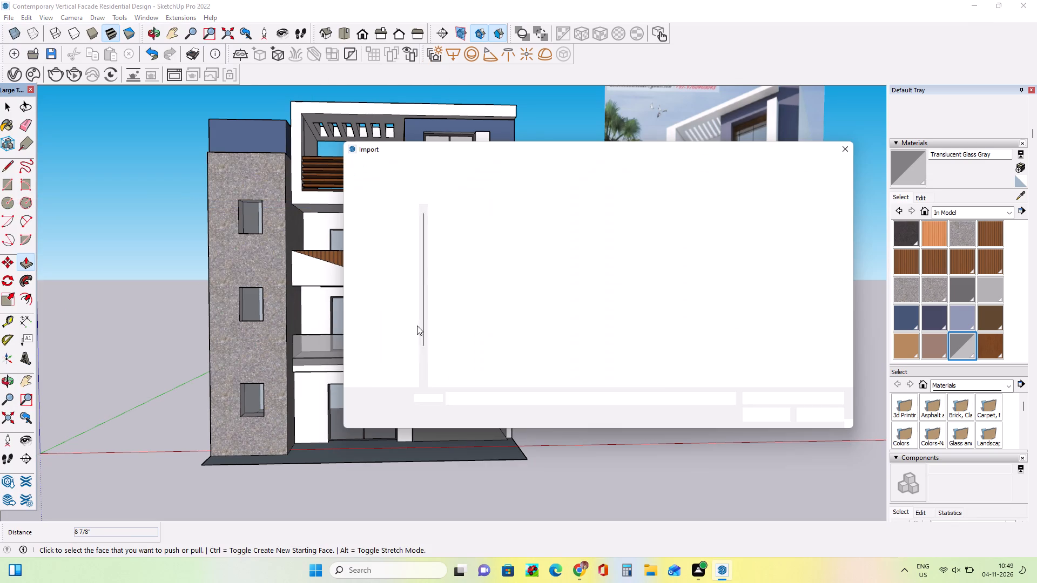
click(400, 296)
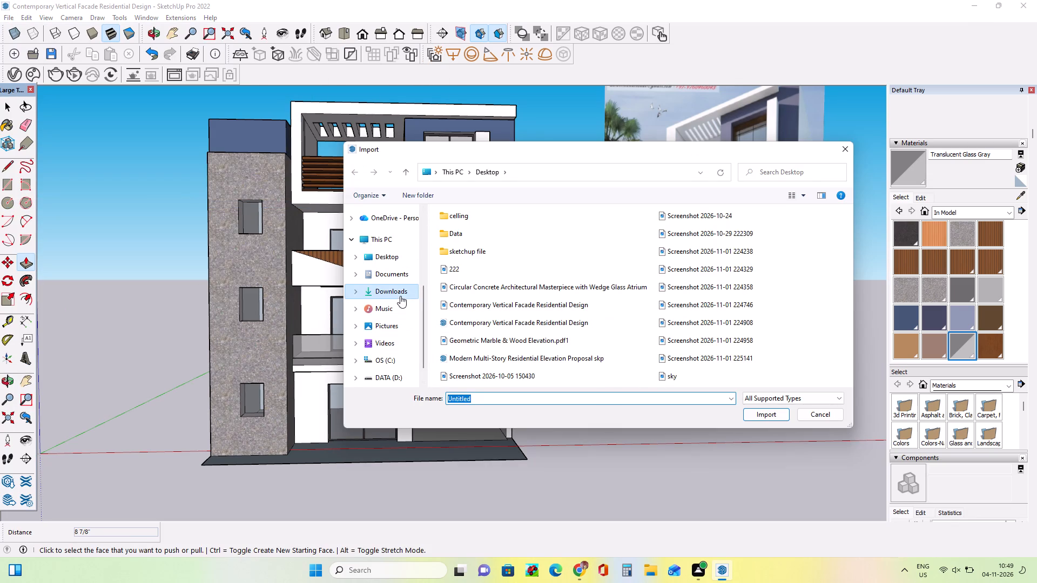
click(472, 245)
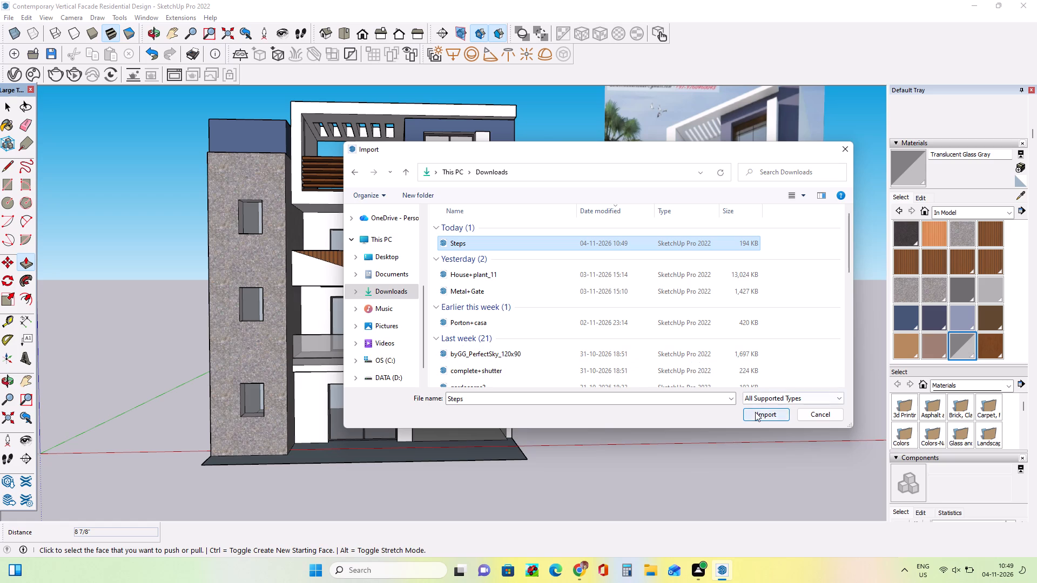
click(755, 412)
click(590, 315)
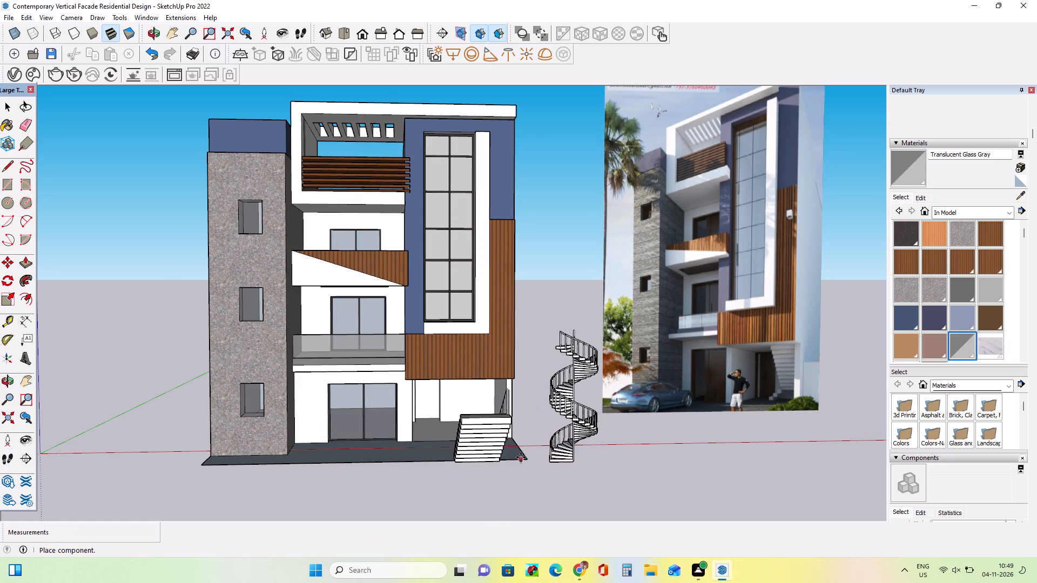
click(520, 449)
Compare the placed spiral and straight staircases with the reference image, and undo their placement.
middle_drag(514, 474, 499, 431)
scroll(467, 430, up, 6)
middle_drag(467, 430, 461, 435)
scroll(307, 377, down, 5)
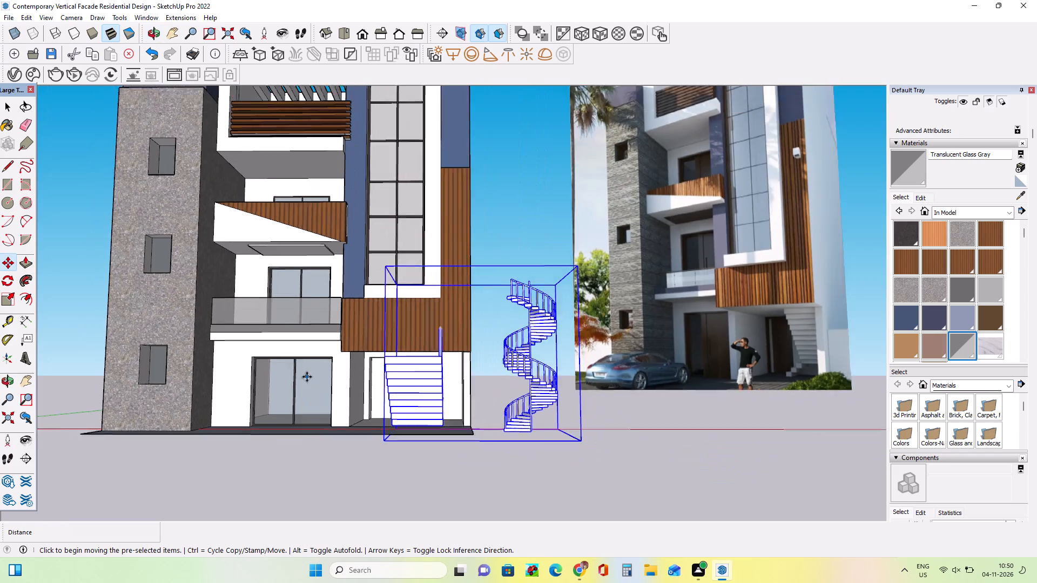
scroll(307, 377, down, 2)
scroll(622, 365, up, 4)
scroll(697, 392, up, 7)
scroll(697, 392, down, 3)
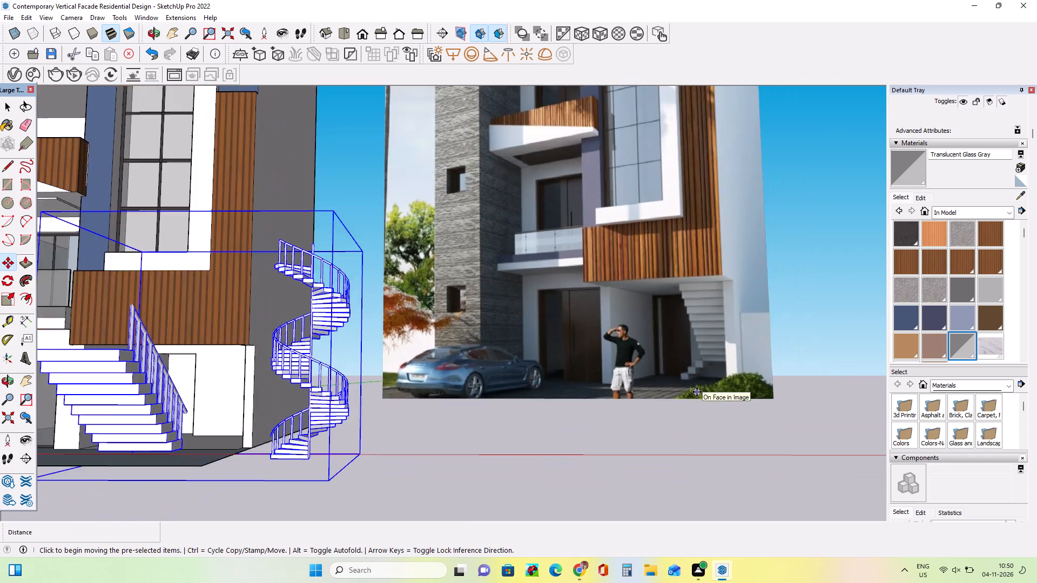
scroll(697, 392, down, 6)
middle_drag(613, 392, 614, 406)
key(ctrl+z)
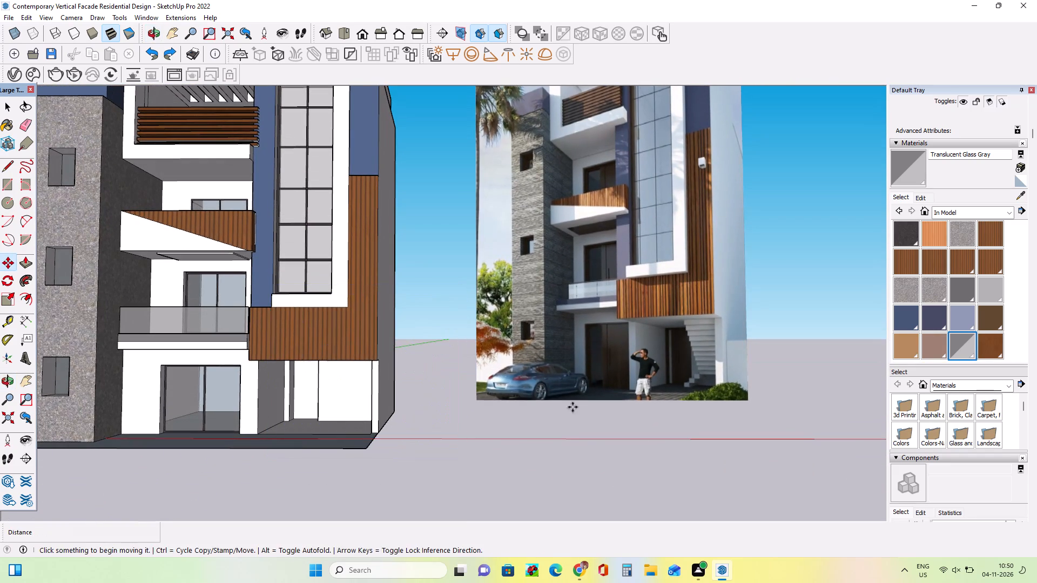
Return to the 3D Warehouse steps results in Chrome, download the white L-shaped steps model as a SketchUp file, and go back to SketchUp.
middle_drag(499, 401, 509, 418)
click(573, 570)
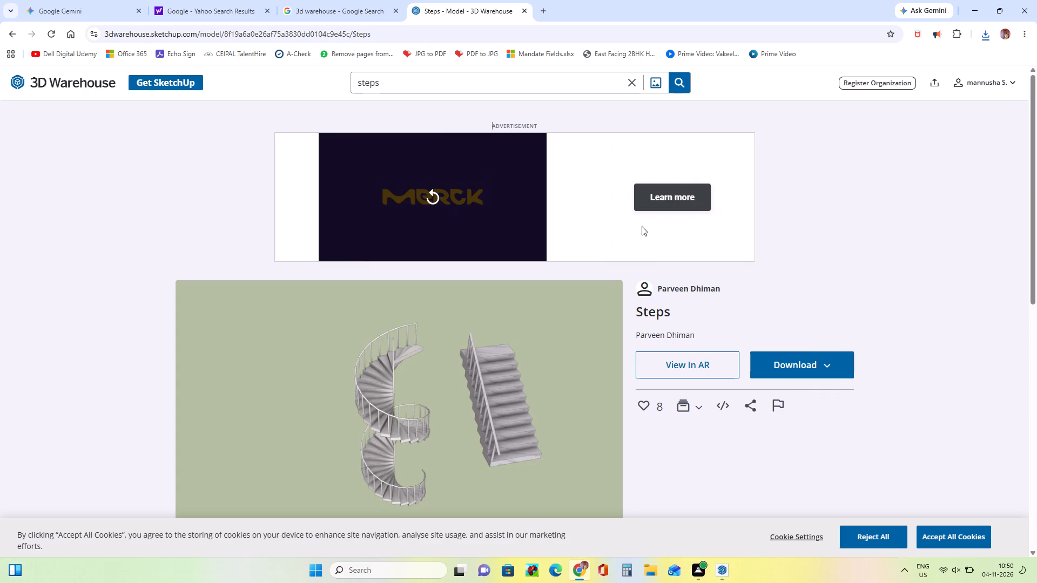
click(11, 37)
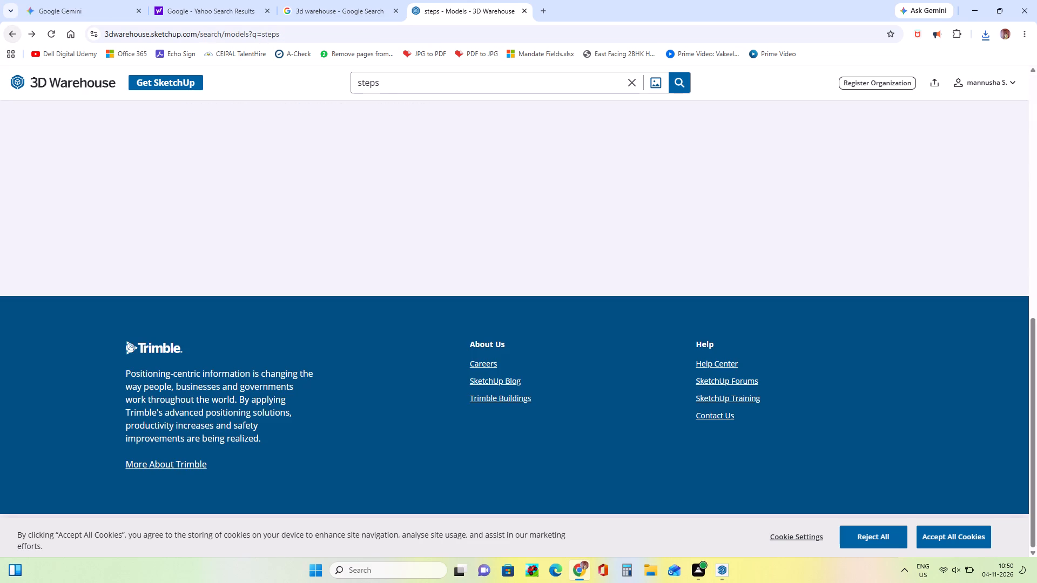
scroll(541, 216, up, 2)
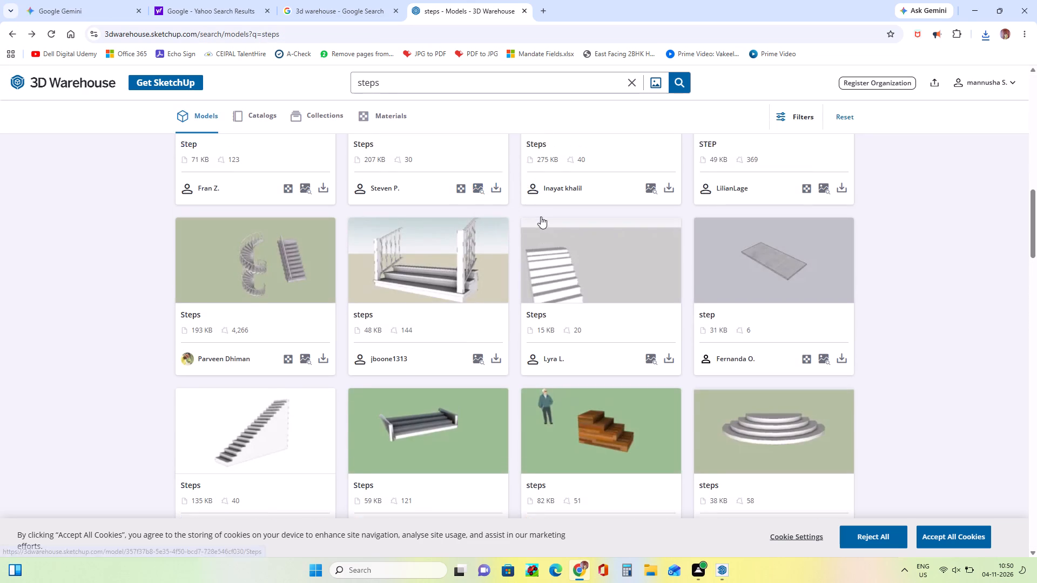
scroll(541, 216, up, 14)
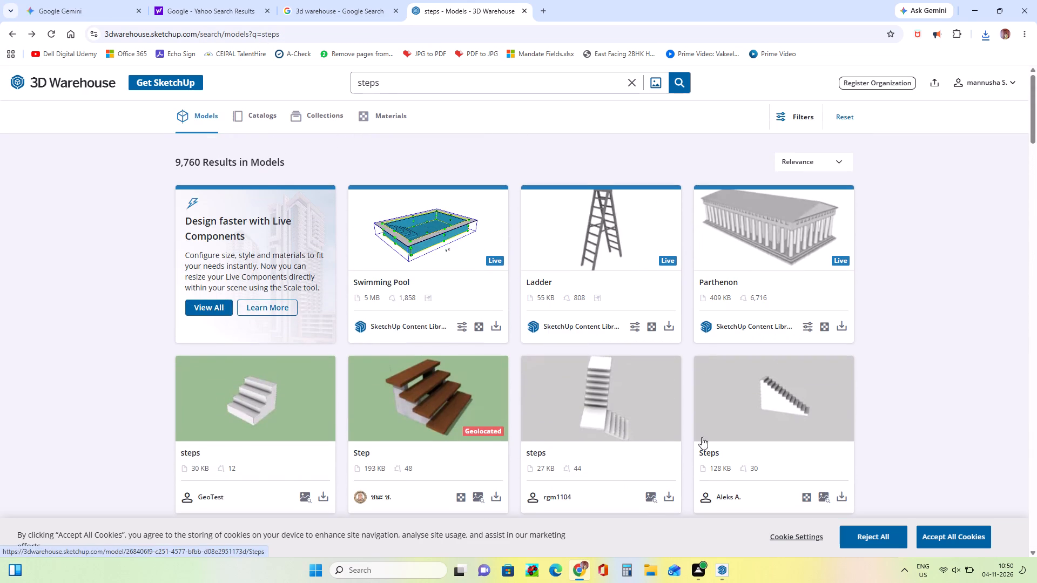
click(668, 496)
click(705, 412)
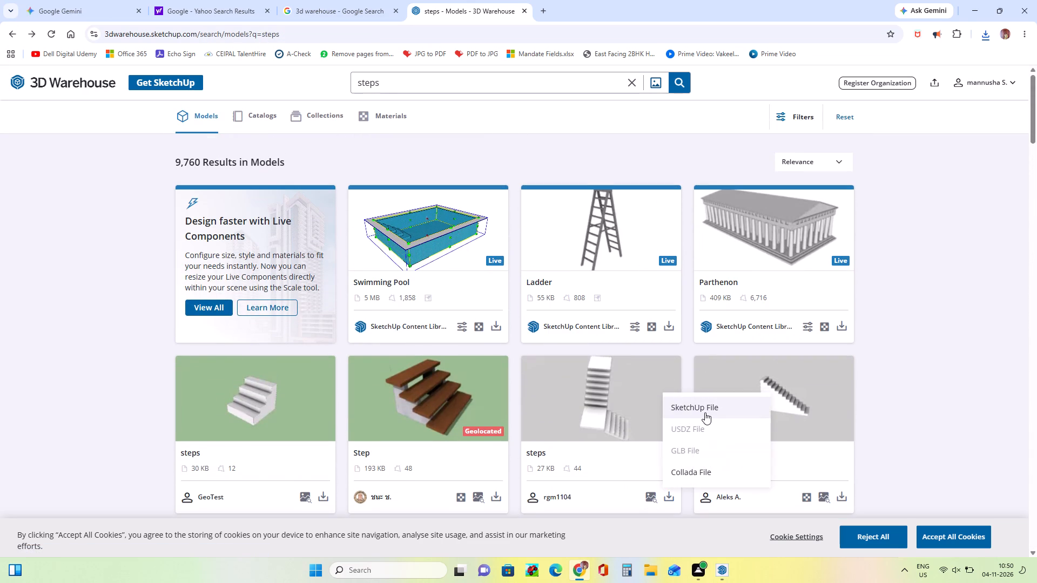
click(977, 9)
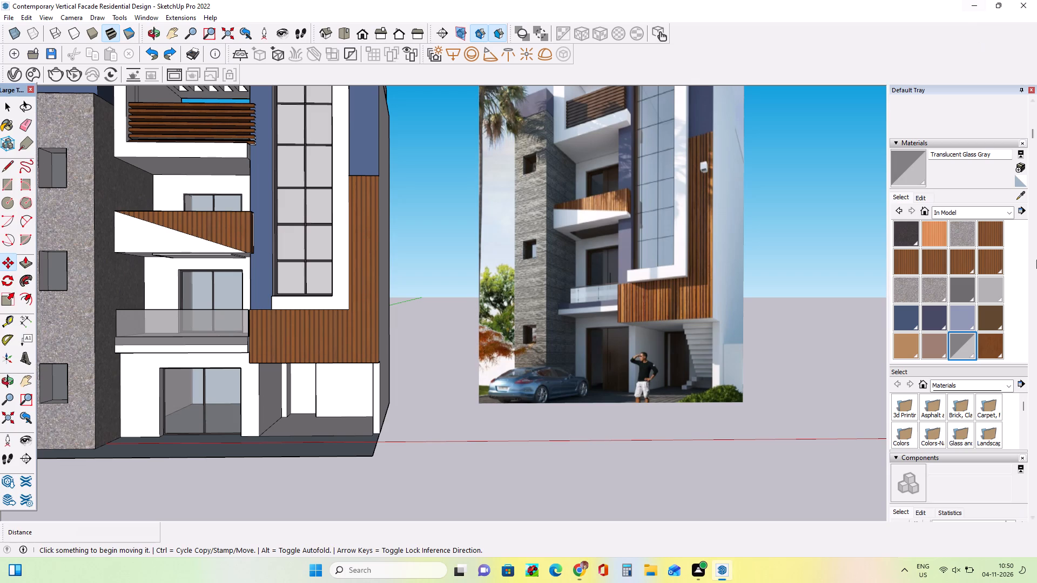
Import the steps (1) file from the Downloads folder and place the L-shaped staircase in front of the recessed entrance.
click(10, 15)
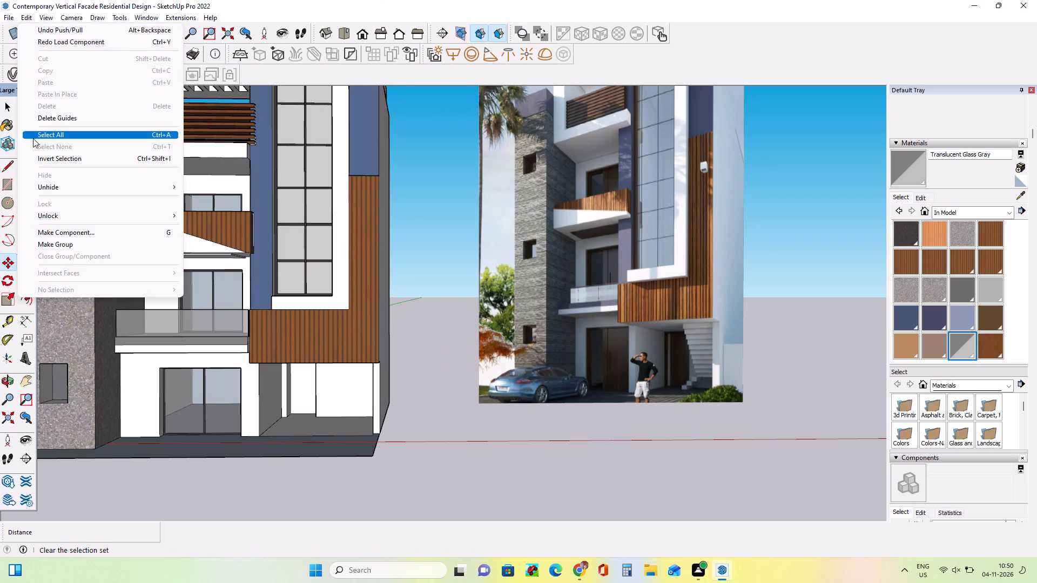
click(38, 206)
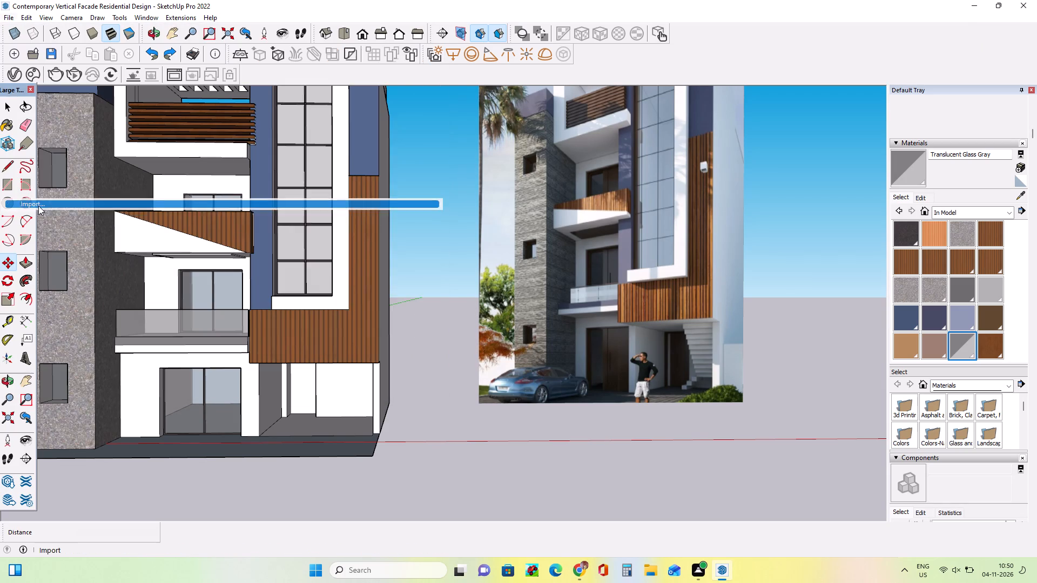
click(475, 246)
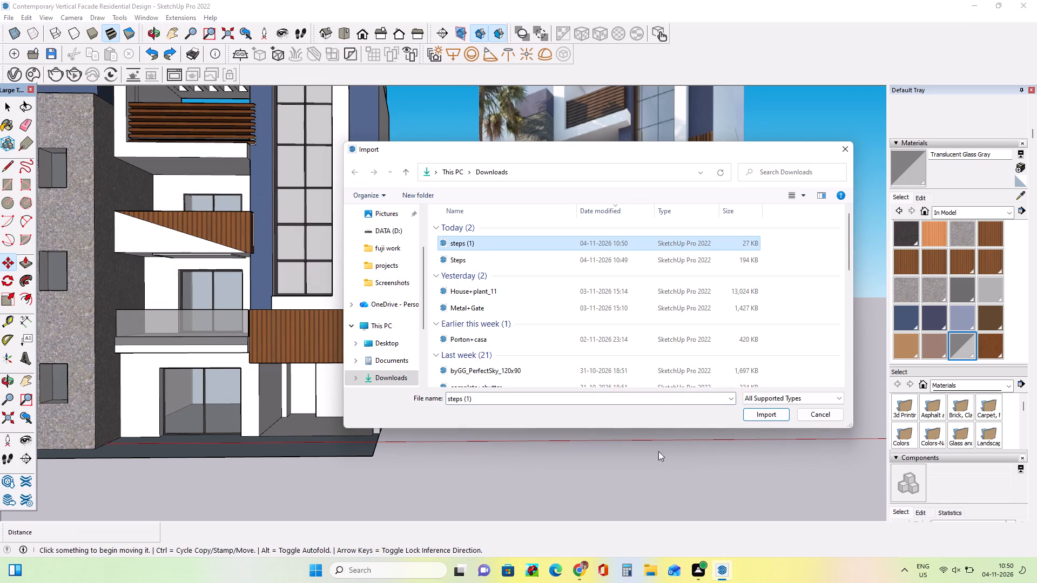
click(774, 414)
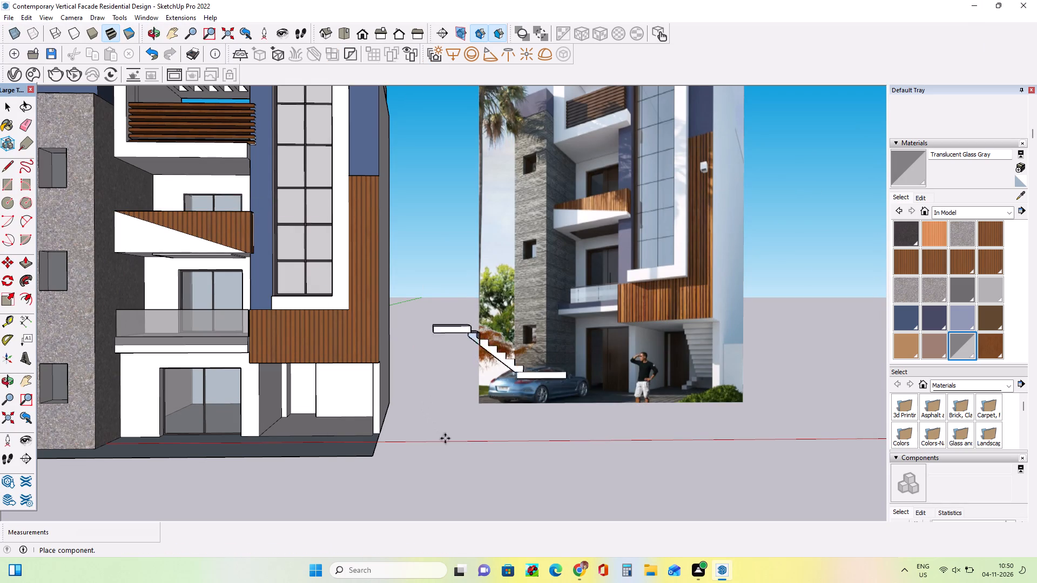
scroll(485, 416, down, 4)
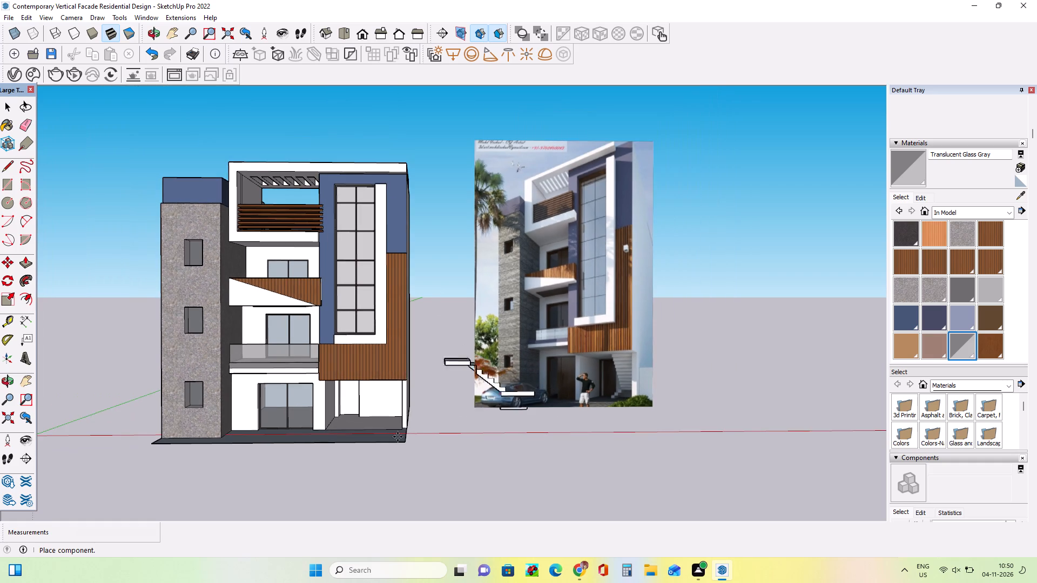
middle_drag(383, 449, 381, 468)
scroll(322, 454, up, 7)
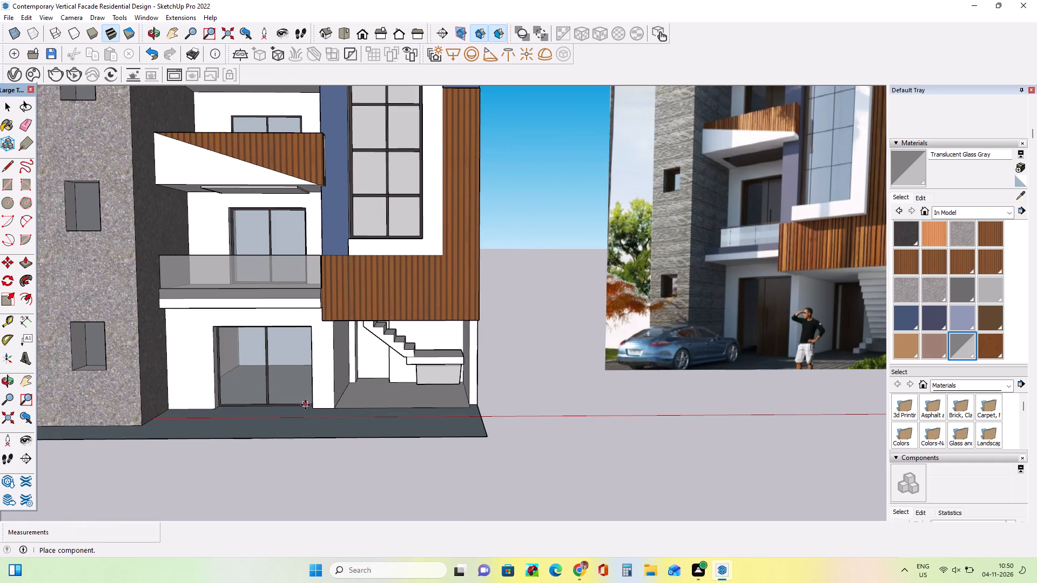
click(296, 411)
Rotate the imported staircase by about 93 degrees on the ground plane, around a point near the front corner of the paved base.
middle_drag(412, 427, 456, 390)
scroll(444, 376, up, 4)
middle_drag(430, 378, 388, 411)
middle_drag(315, 391, 330, 397)
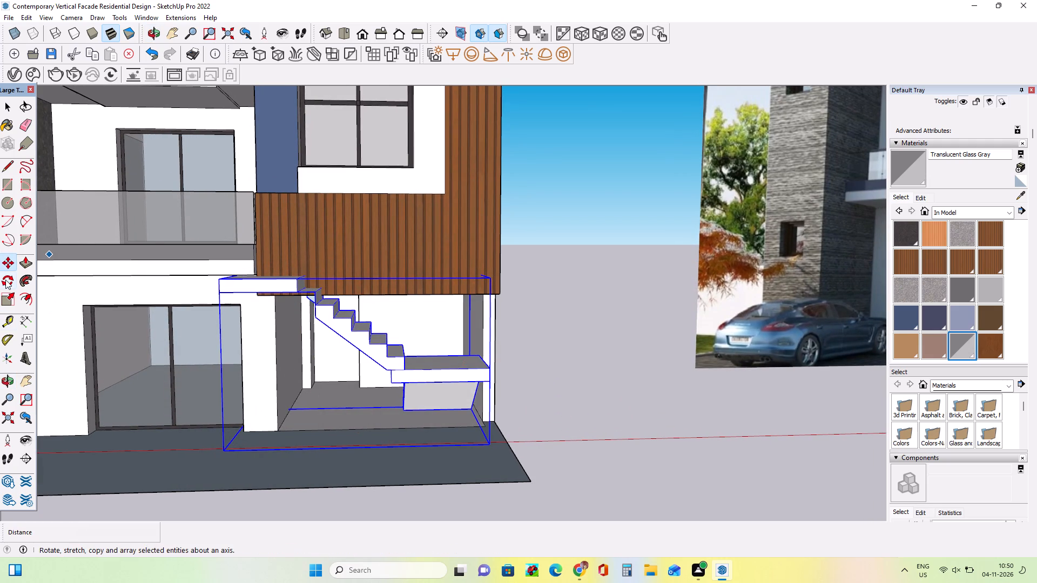
click(9, 285)
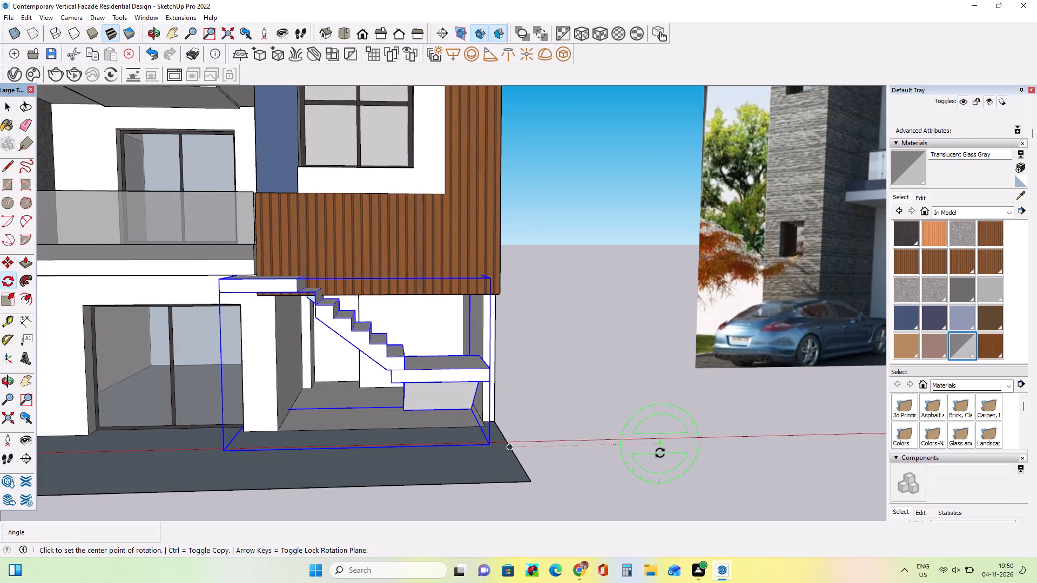
click(495, 474)
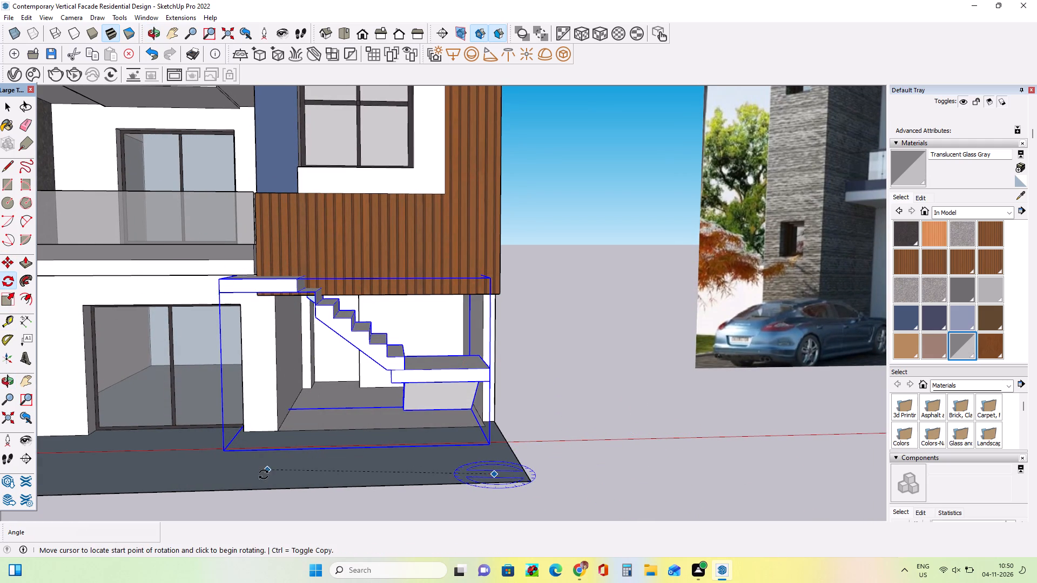
click(265, 483)
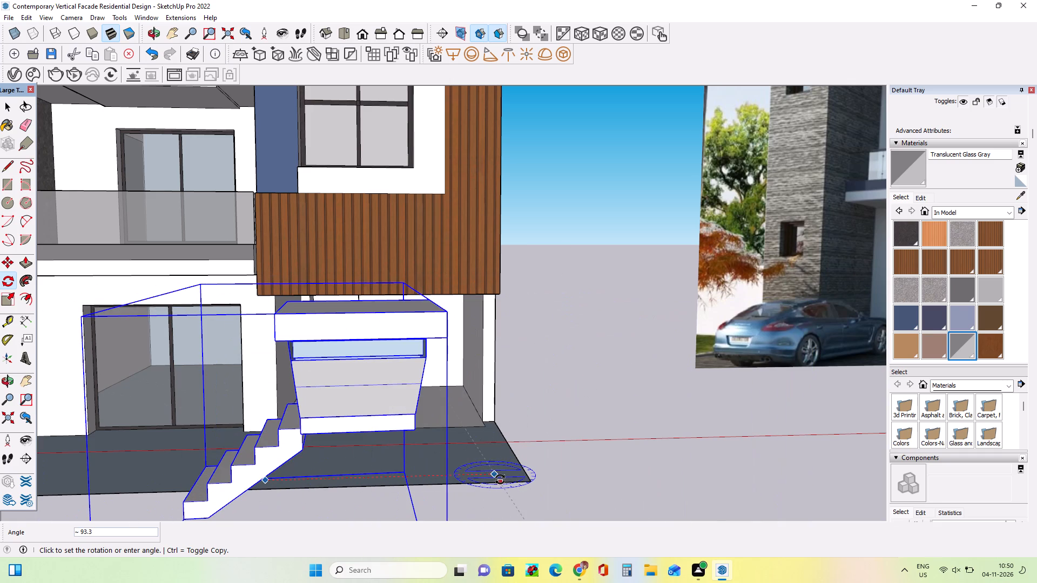
click(500, 479)
Scale the staircase down uniformly from its upper outer corner to suit the height of the recessed entrance.
scroll(510, 427, down, 3)
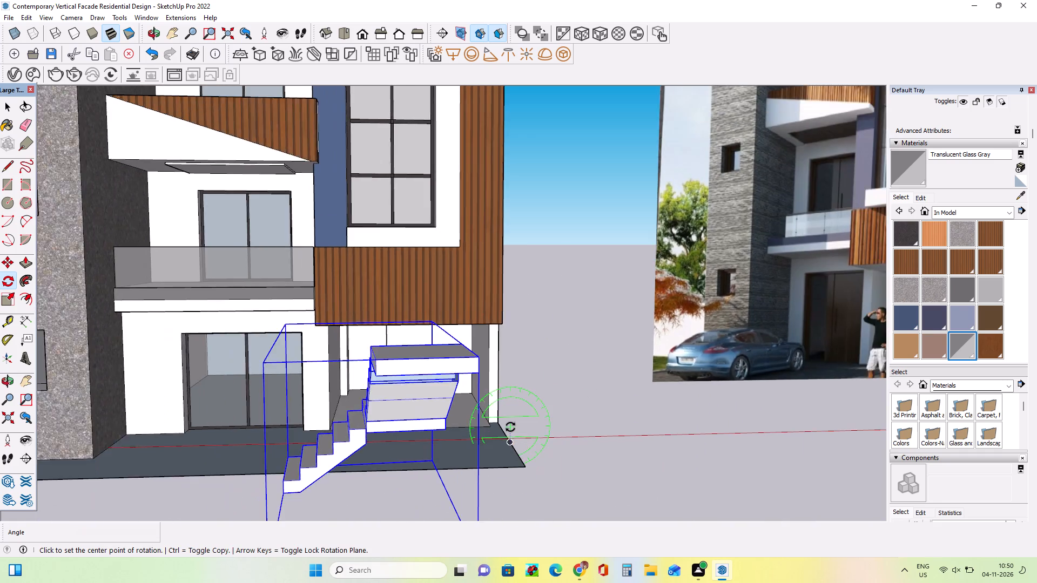
scroll(510, 427, down, 3)
middle_drag(459, 436, 462, 366)
scroll(421, 371, up, 3)
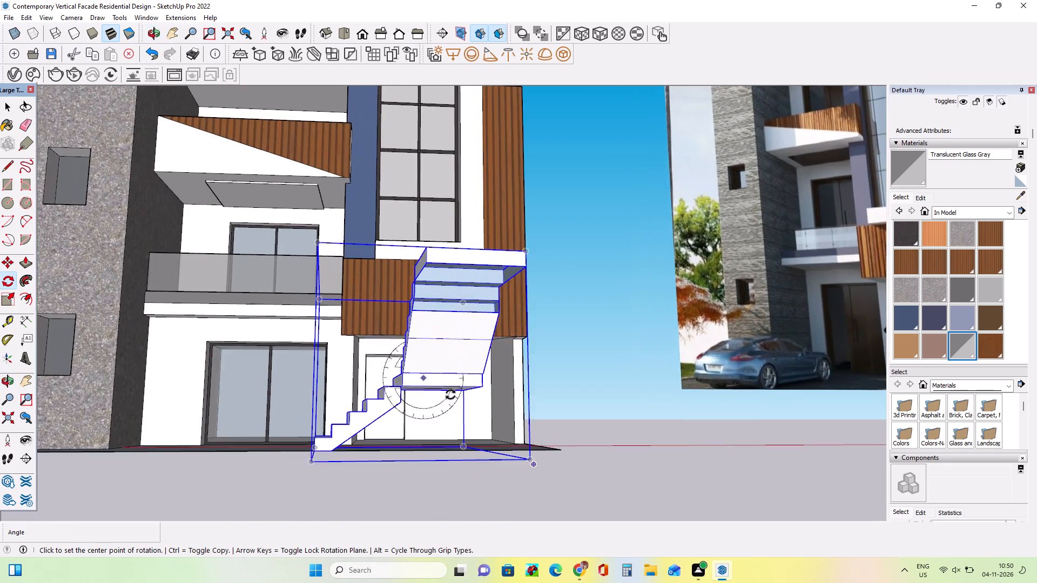
middle_drag(467, 414, 566, 463)
scroll(491, 459, up, 2)
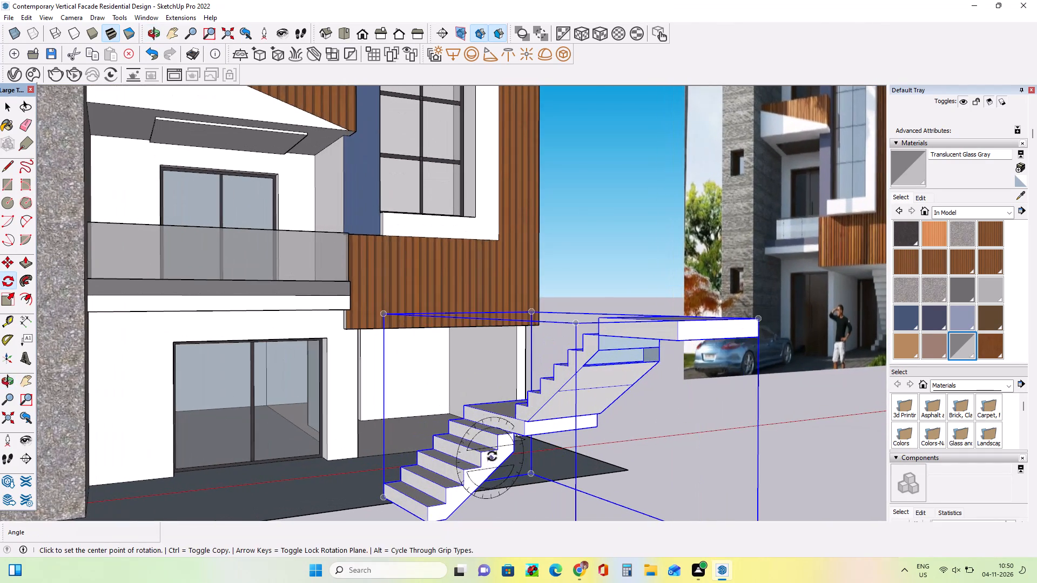
middle_drag(492, 456, 462, 442)
scroll(504, 377, down, 6)
middle_drag(597, 415, 539, 432)
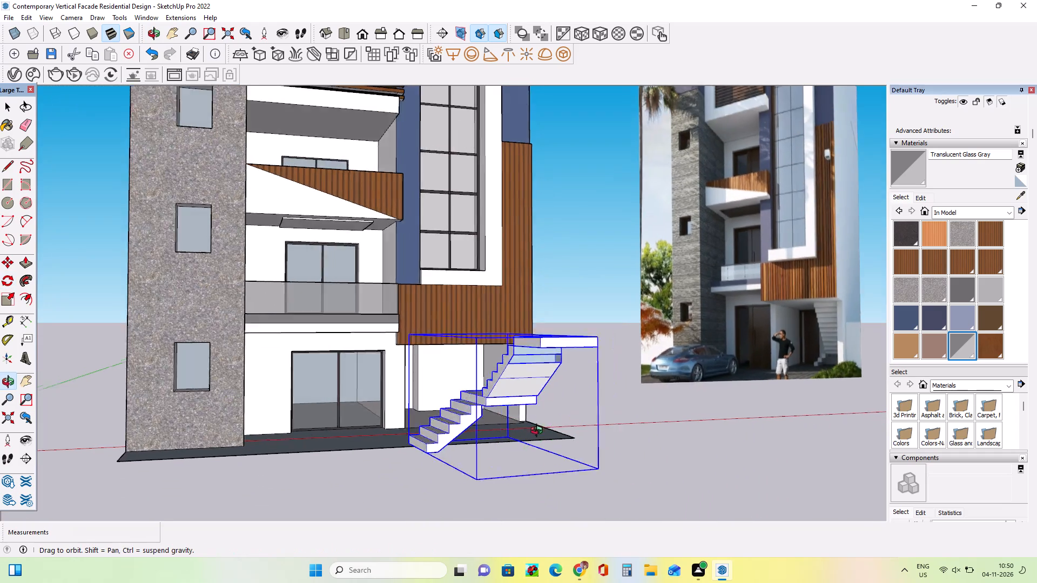
middle_drag(539, 432, 304, 436)
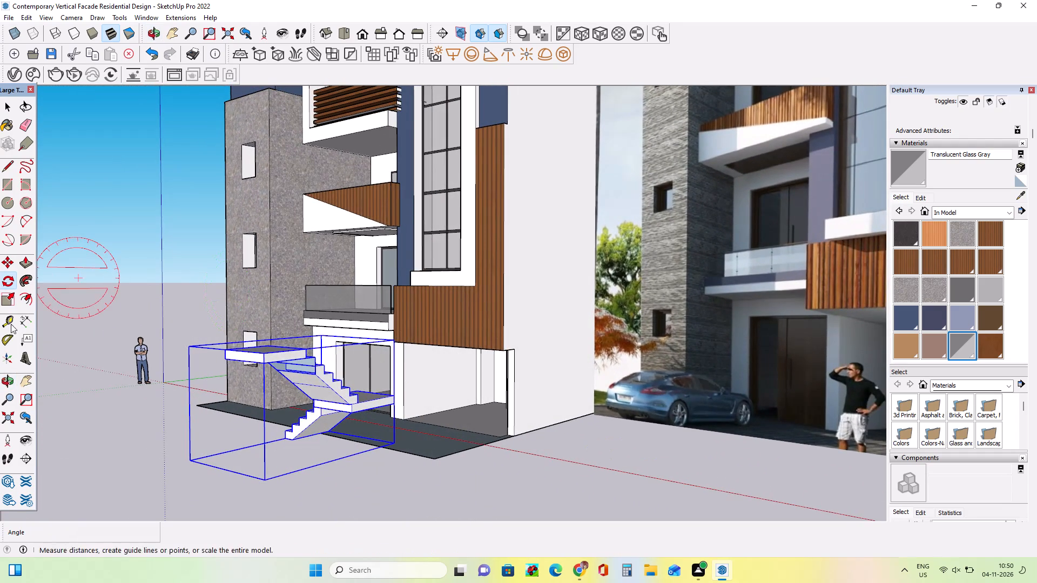
click(6, 302)
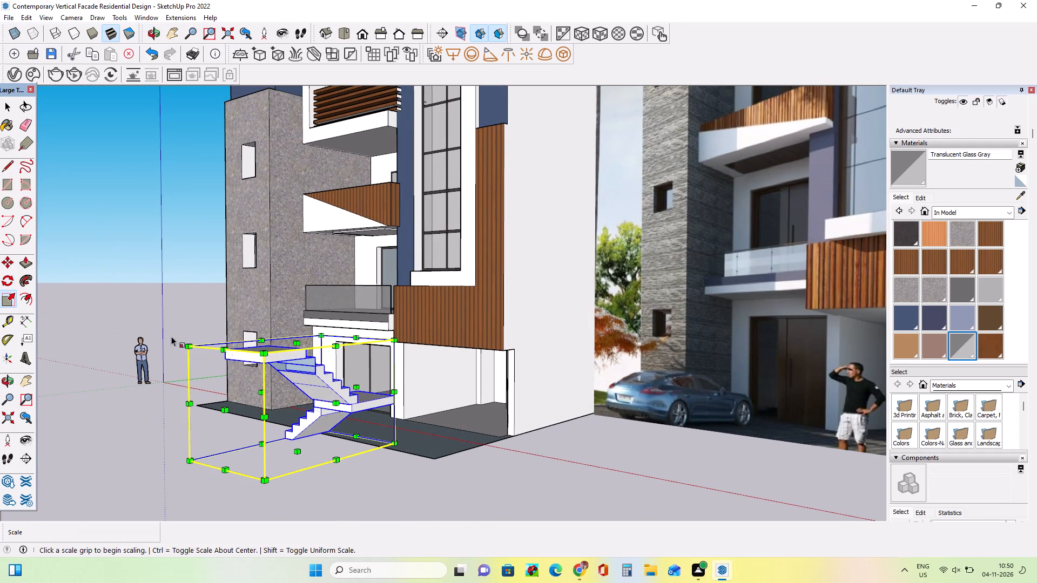
drag(184, 342, 202, 364)
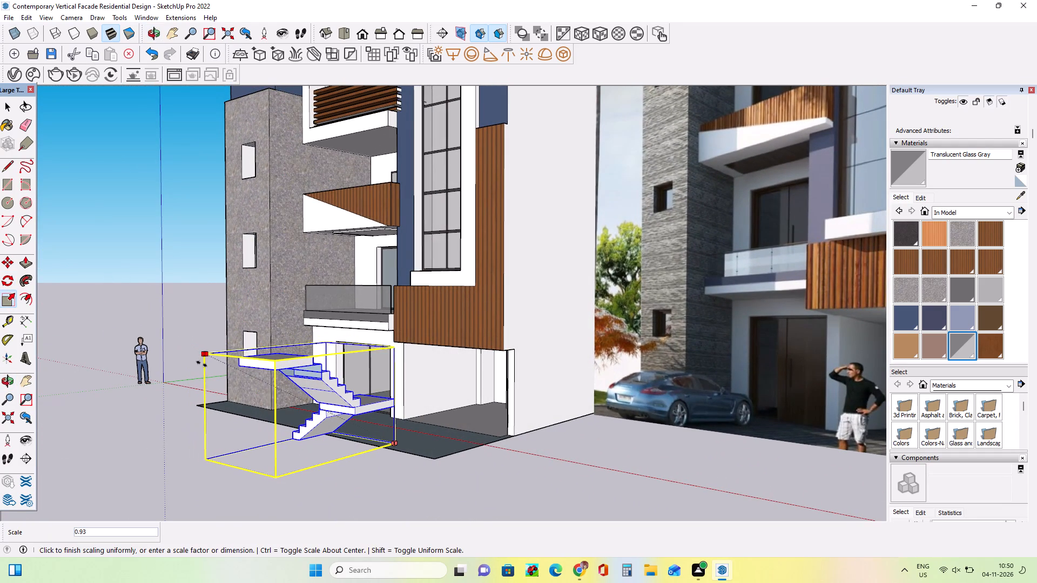
drag(202, 364, 214, 381)
Move the staircase about 18' 9 1/2" by its inner base corner into the recessed entrance under the wood-clad volume.
scroll(270, 422, up, 6)
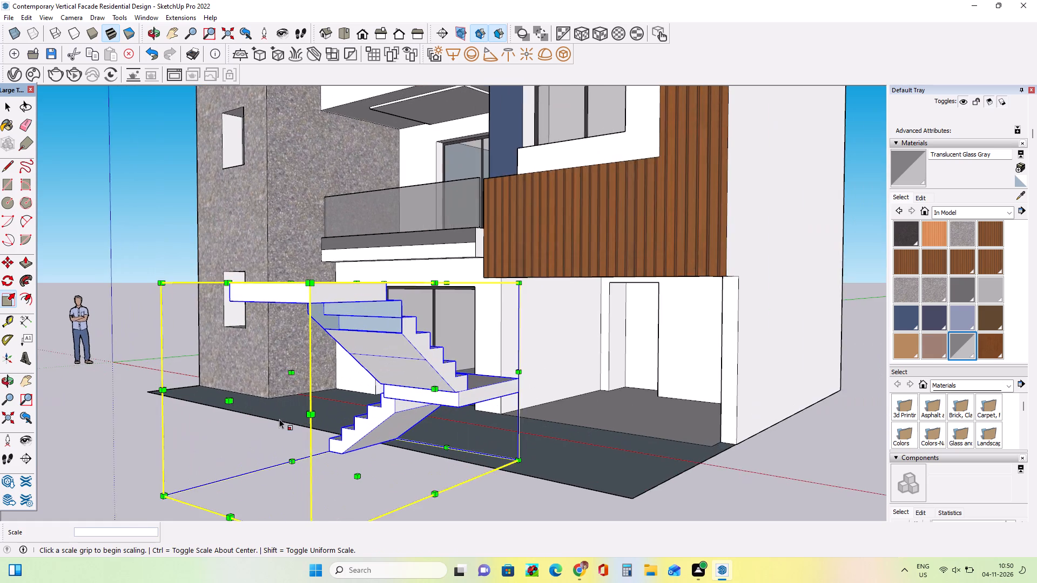
scroll(279, 419, down, 3)
middle_drag(280, 419, 258, 402)
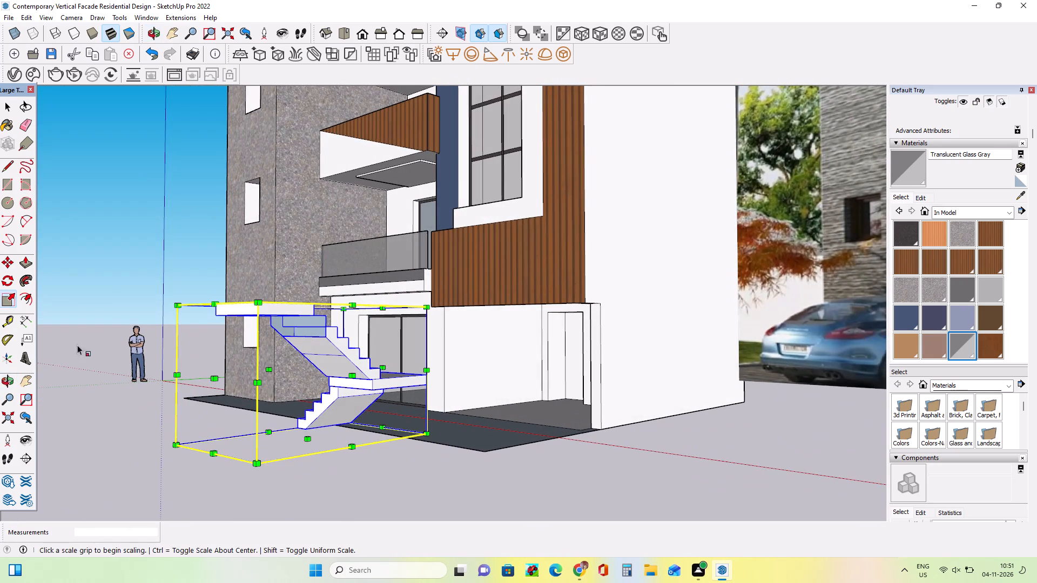
click(3, 261)
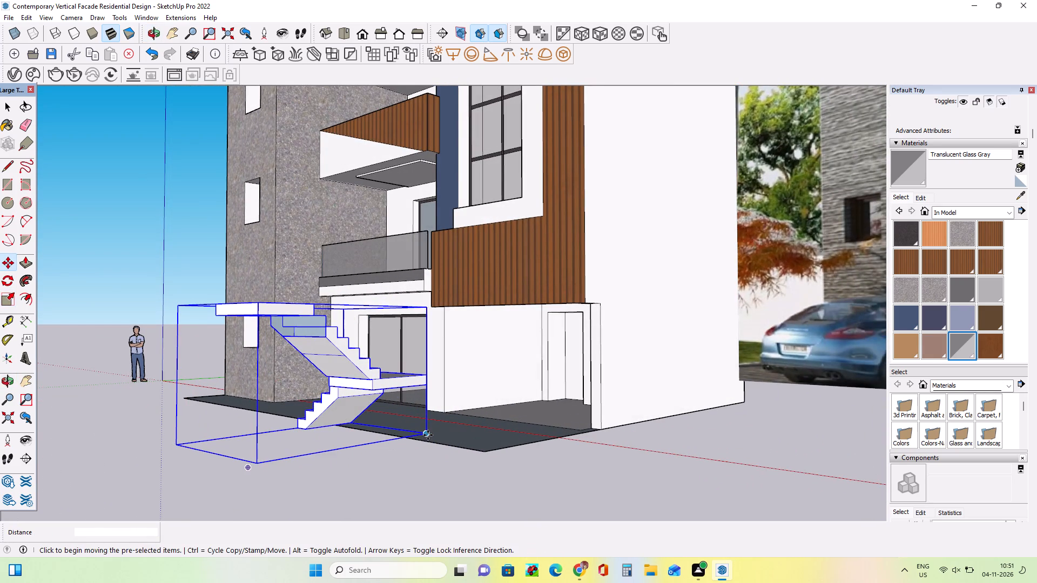
click(428, 435)
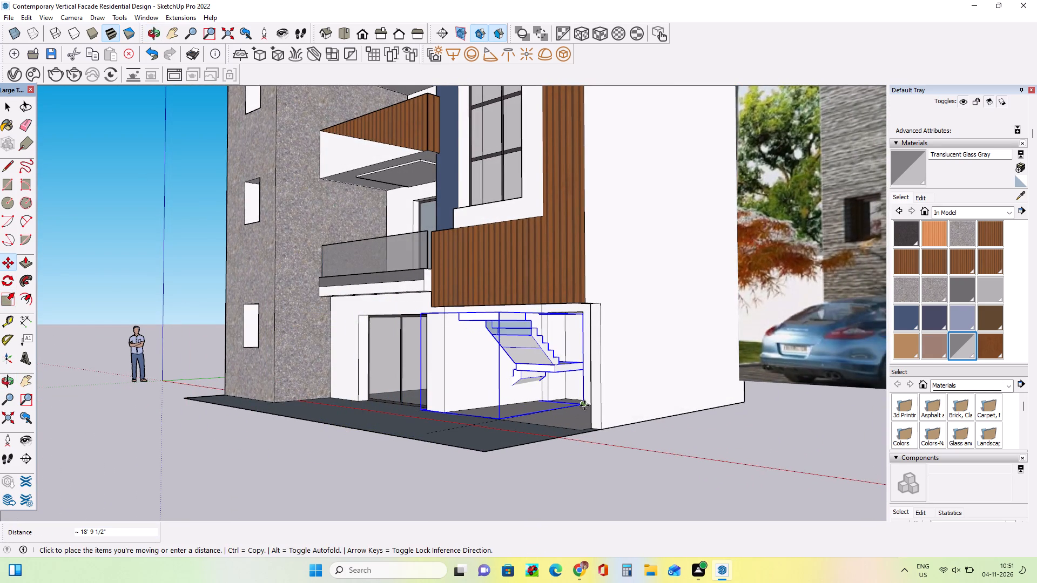
click(584, 407)
Move the staircase by its rear base corner across the recess to the outer side wall's back corner.
middle_drag(418, 440, 595, 472)
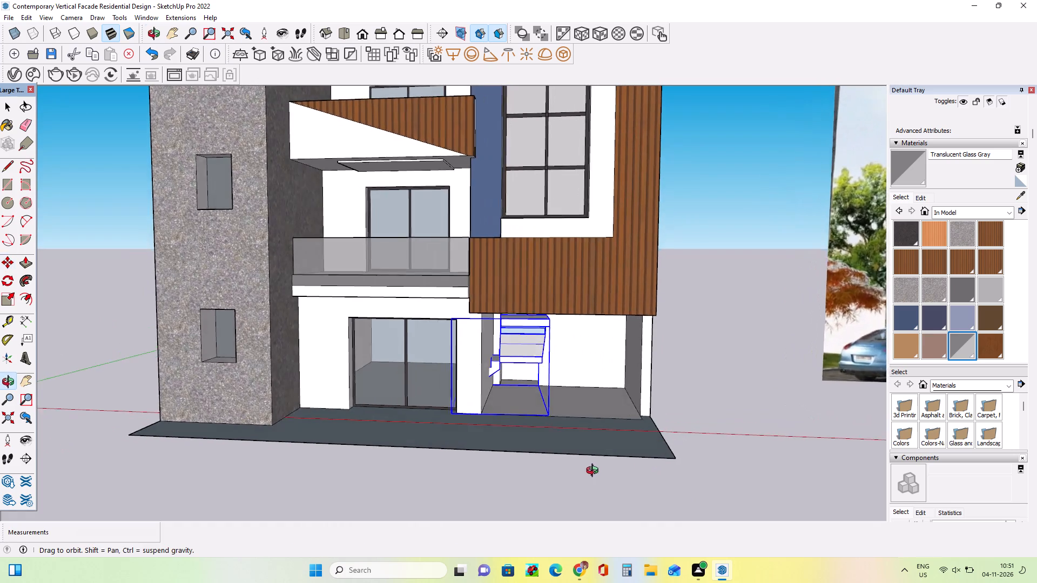
middle_drag(595, 472, 591, 467)
scroll(553, 398, up, 8)
middle_drag(522, 388, 447, 392)
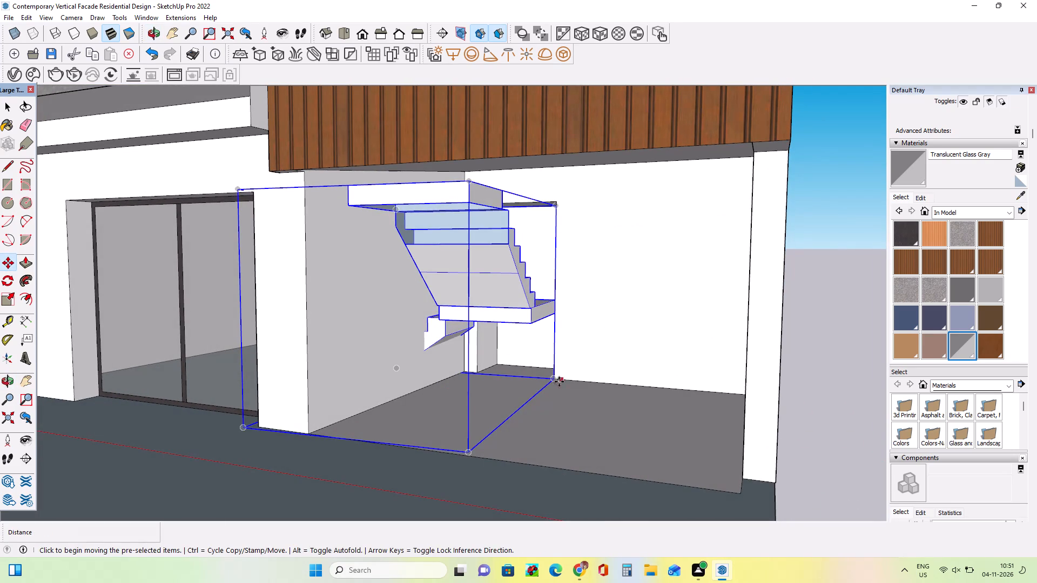
click(555, 382)
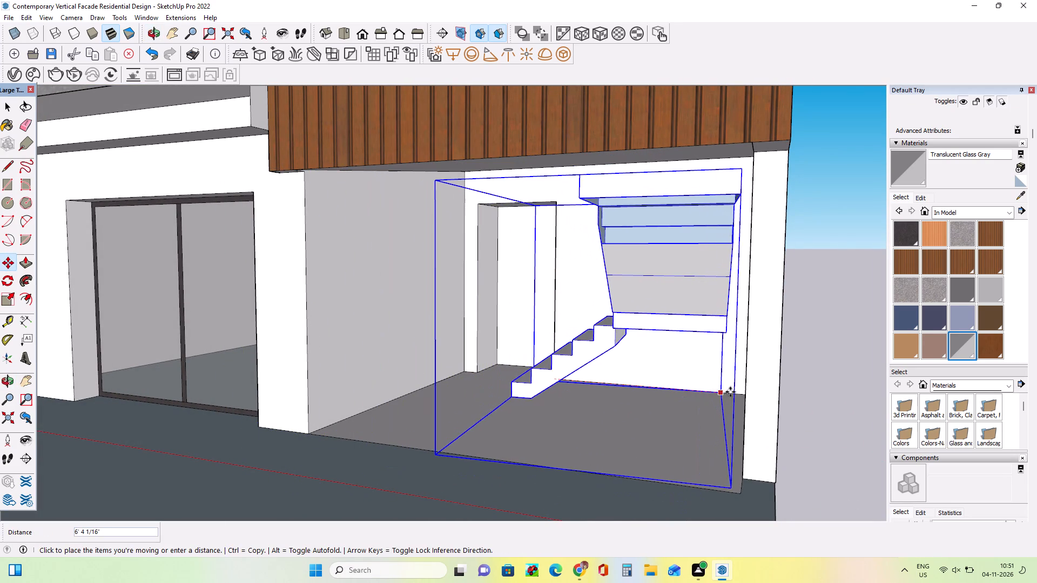
click(740, 395)
Examine the staircase's fit inside the recessed entrance from close up, from several angles and from the whole front facade.
middle_drag(541, 415, 711, 429)
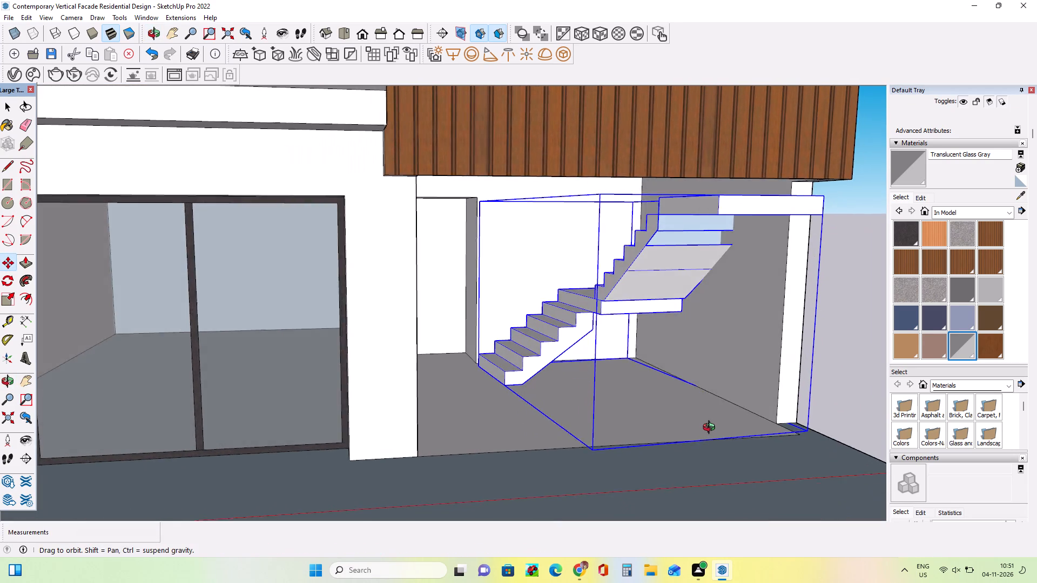
middle_drag(711, 429, 695, 411)
scroll(578, 368, up, 3)
middle_drag(574, 381, 565, 413)
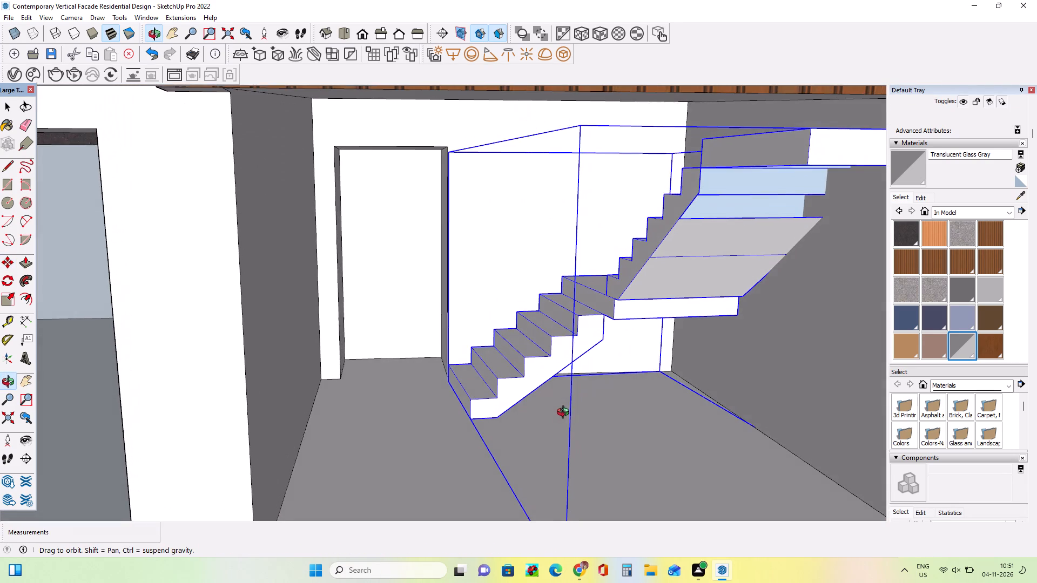
middle_drag(565, 413, 564, 406)
scroll(590, 426, down, 6)
middle_drag(636, 431, 549, 432)
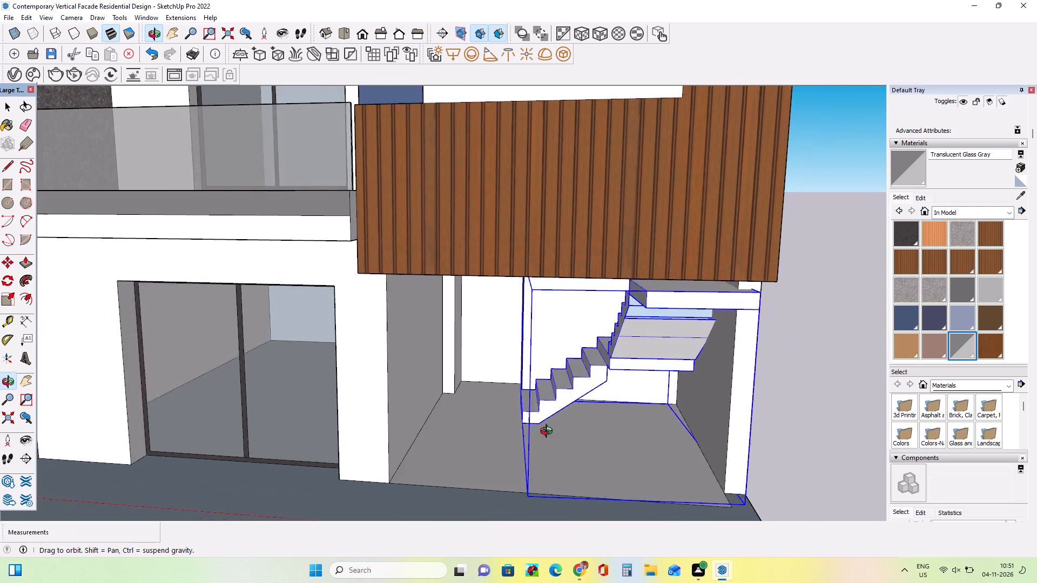
middle_drag(549, 432, 584, 442)
scroll(518, 443, down, 3)
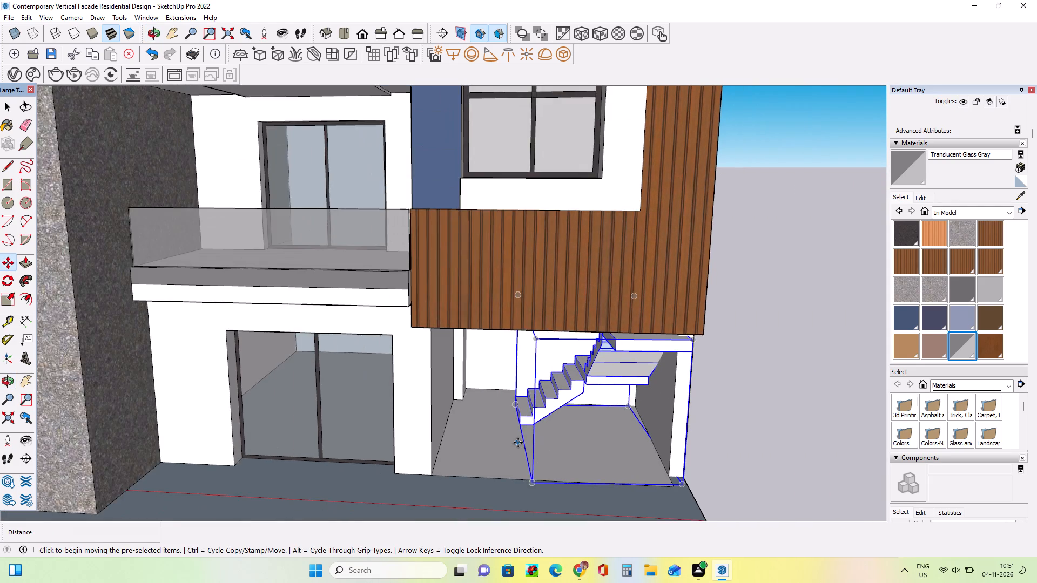
middle_drag(634, 476, 578, 457)
scroll(639, 503, down, 1)
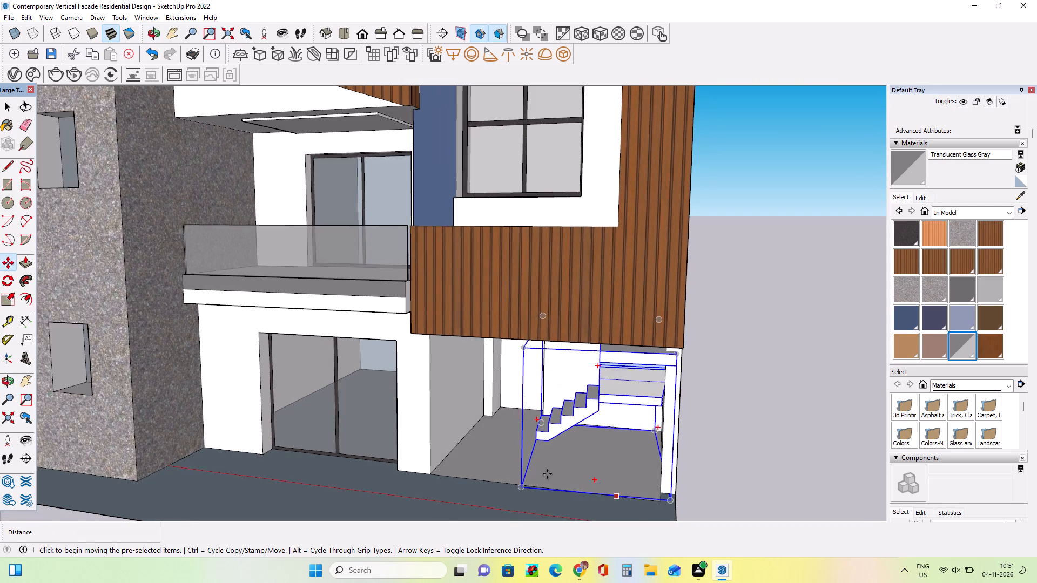
middle_drag(526, 469, 609, 460)
scroll(577, 480, down, 1)
scroll(471, 425, down, 4)
middle_drag(549, 471, 552, 482)
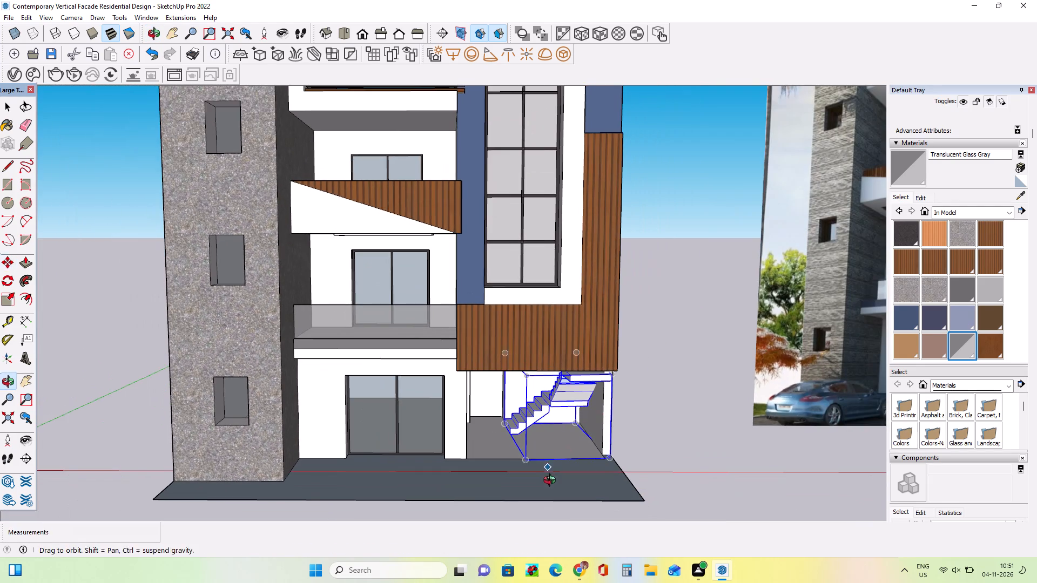
middle_drag(552, 482, 553, 488)
scroll(453, 456, up, 7)
middle_click(614, 472)
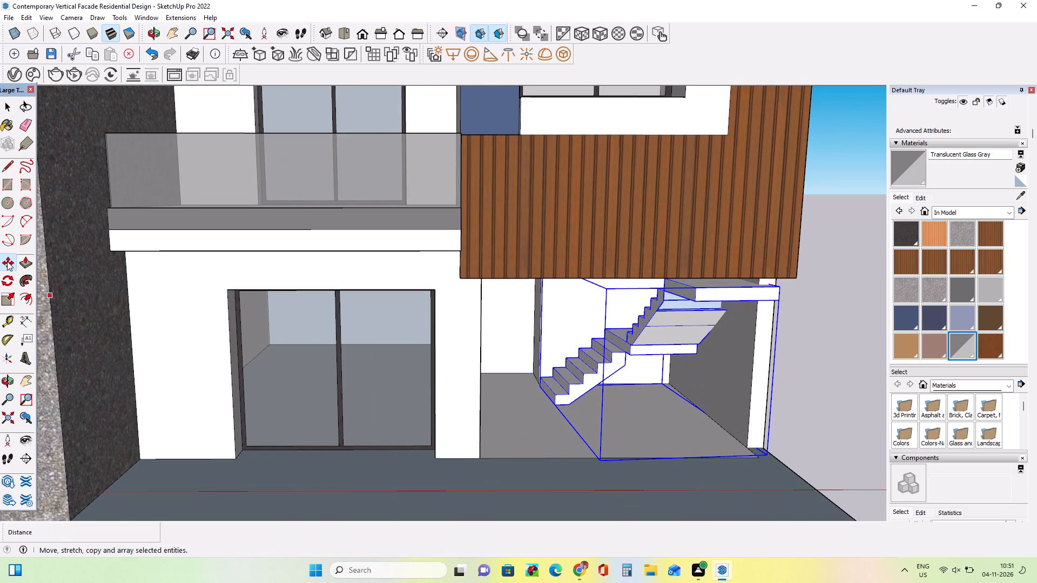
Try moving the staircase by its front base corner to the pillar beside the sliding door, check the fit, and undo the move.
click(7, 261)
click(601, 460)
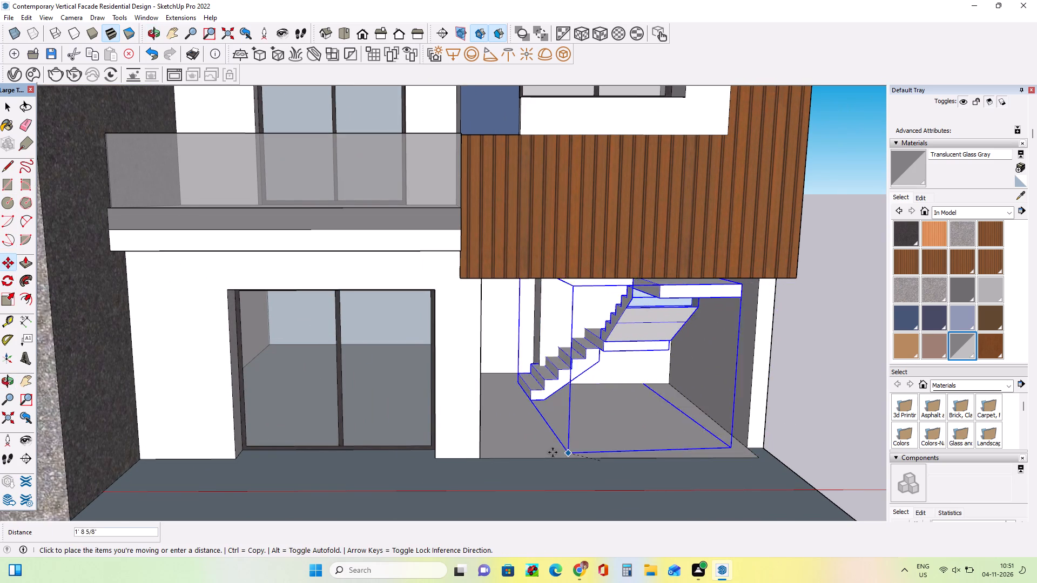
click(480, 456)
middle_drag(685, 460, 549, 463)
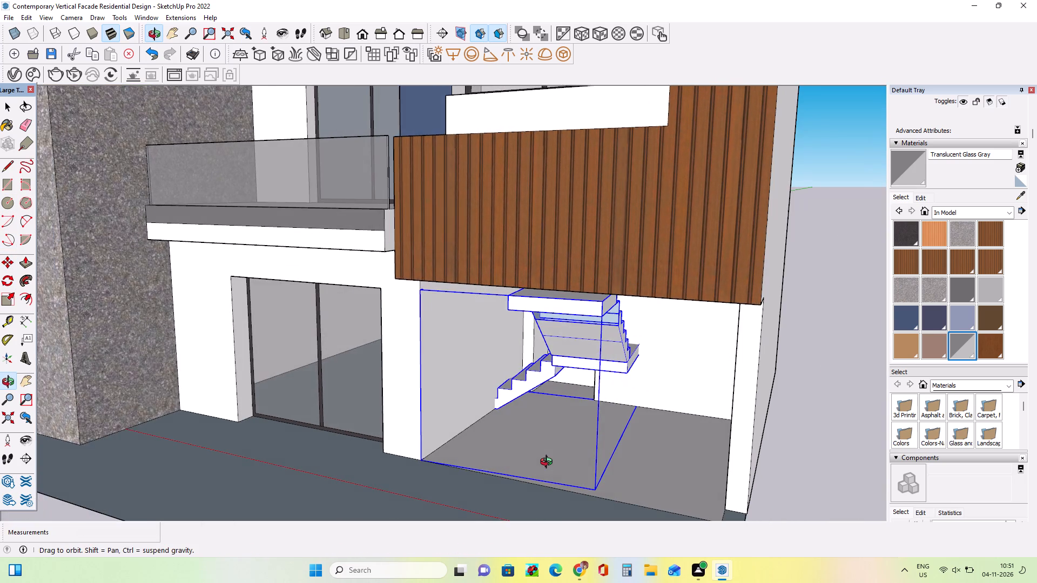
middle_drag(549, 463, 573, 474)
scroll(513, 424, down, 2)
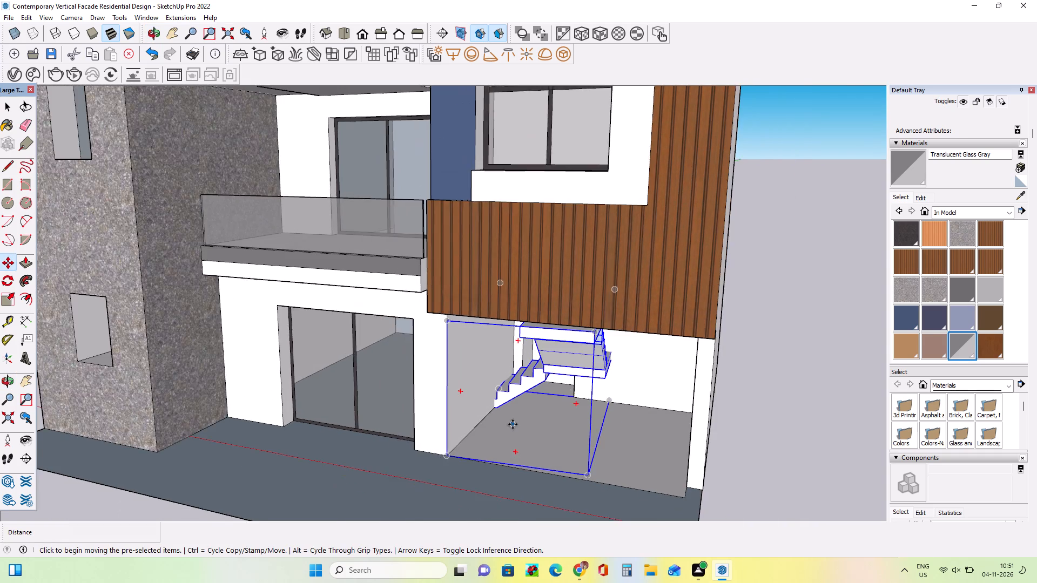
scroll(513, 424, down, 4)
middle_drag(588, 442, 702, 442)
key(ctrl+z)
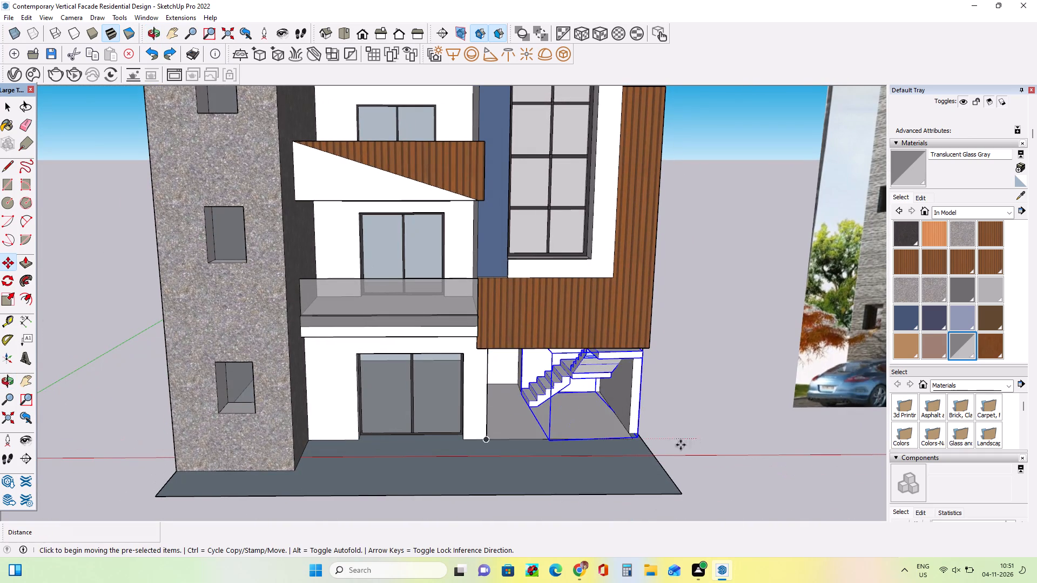
Undo the staircase's recent moves into the entrance recess and the rotation made before them.
middle_drag(670, 445, 706, 409)
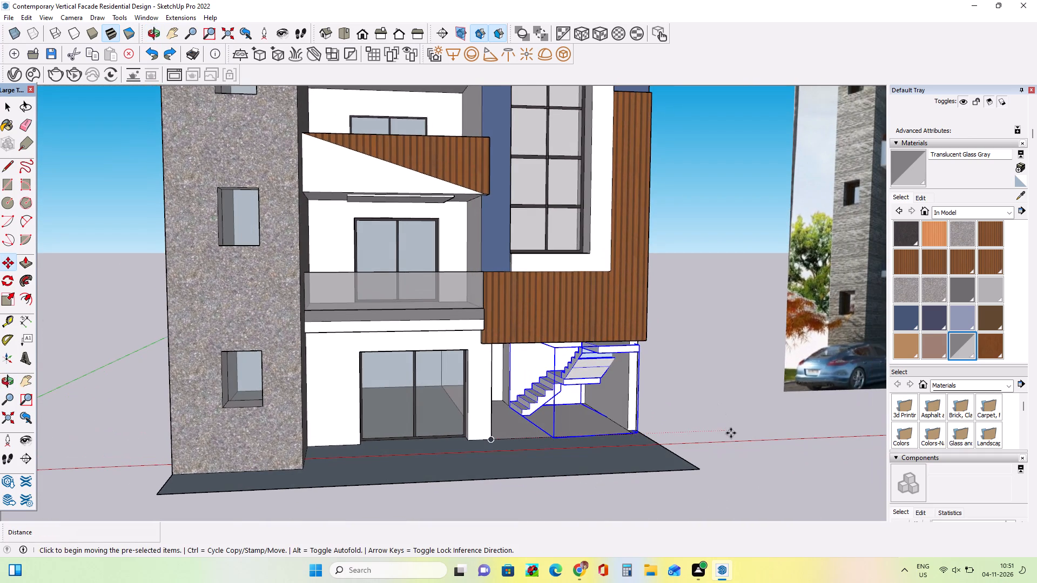
key(ctrl+z)
key(ctrl+z)
scroll(554, 394, down, 7)
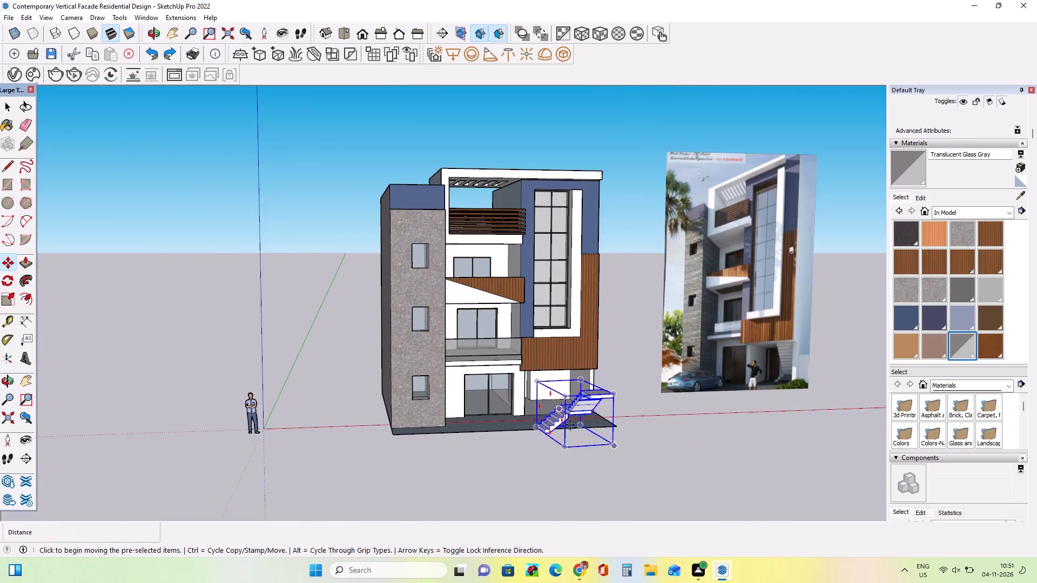
middle_drag(585, 463, 587, 506)
scroll(578, 488, up, 3)
middle_drag(575, 485, 502, 440)
middle_drag(538, 462, 551, 484)
key(ctrl+z)
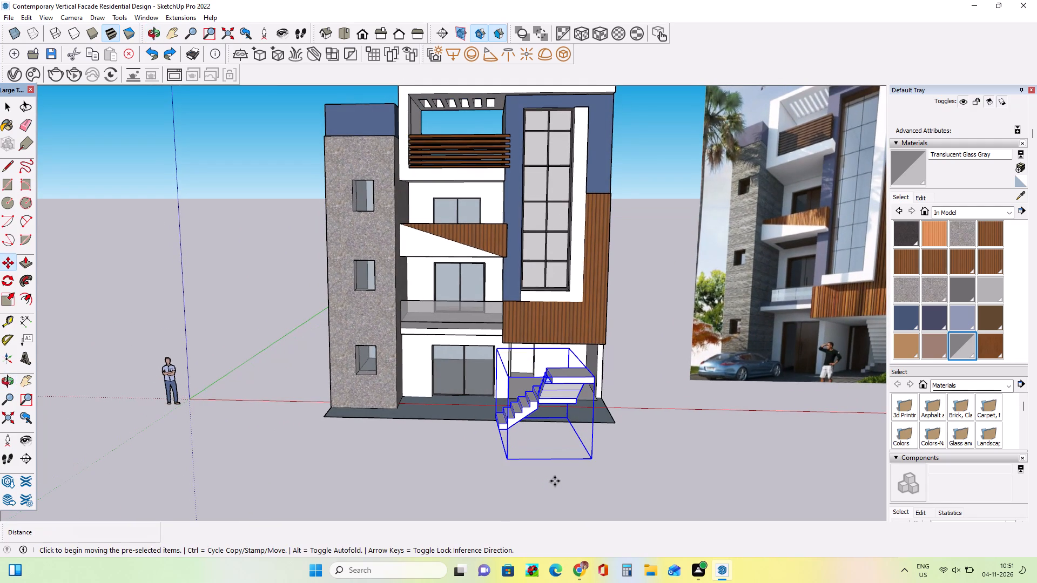
key(ctrl+z)
middle_drag(555, 479, 568, 526)
scroll(572, 413, up, 2)
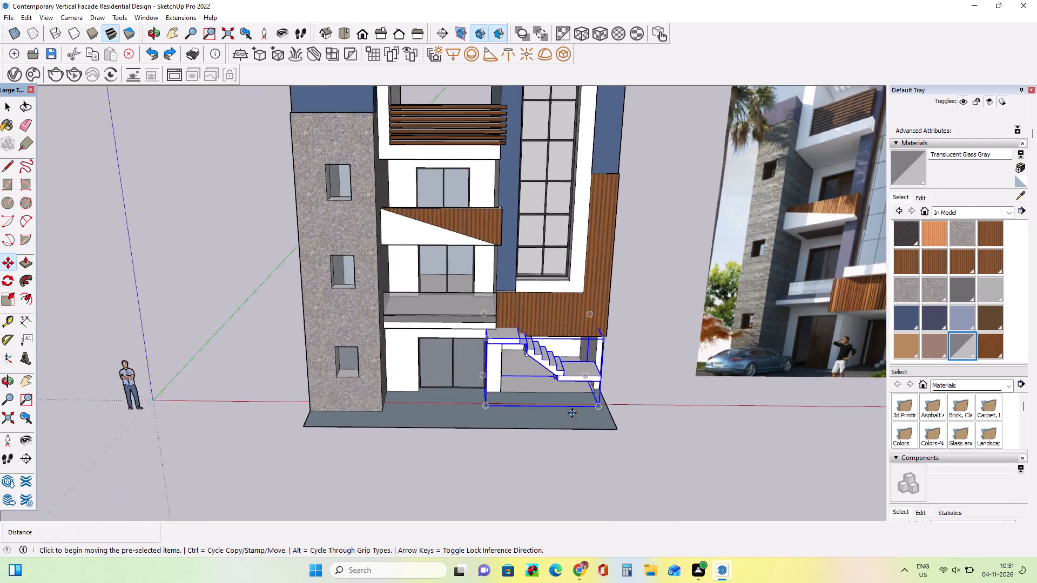
scroll(572, 413, up, 5)
middle_drag(578, 413, 549, 393)
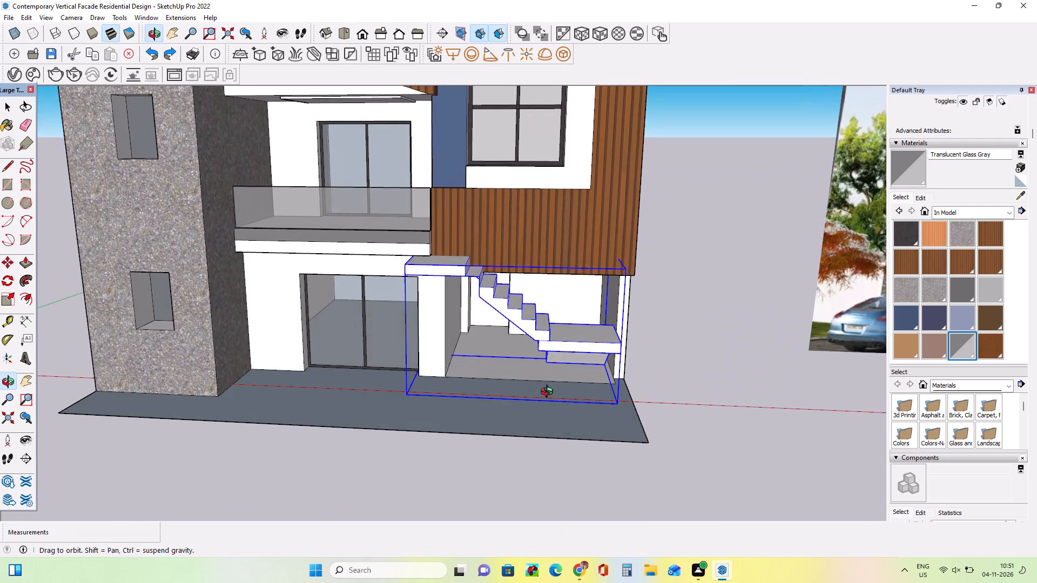
middle_drag(549, 393, 552, 395)
scroll(595, 450, down, 3)
middle_drag(595, 452, 609, 479)
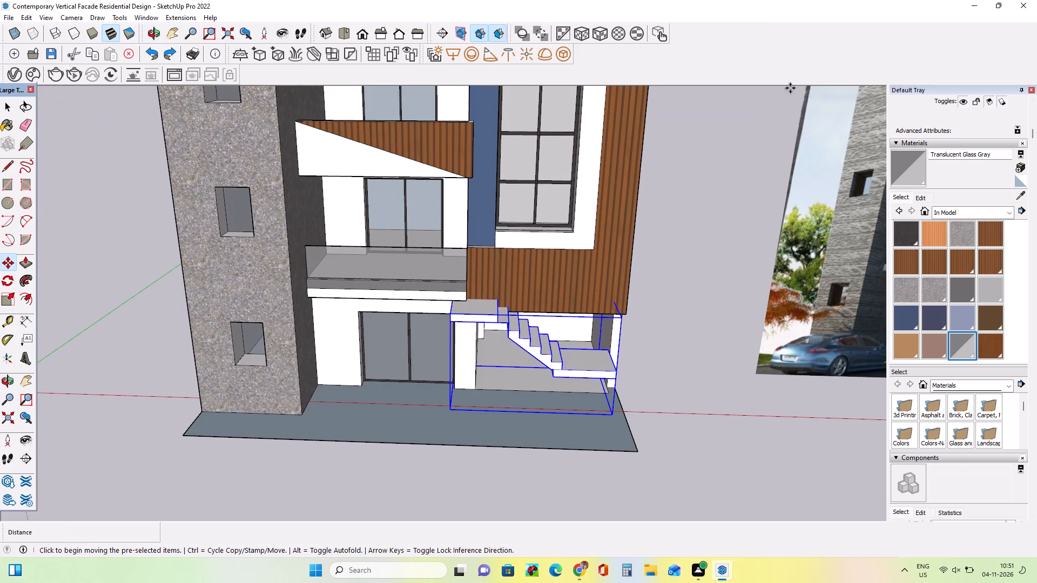
Rotate the staircase horizontally about a ground point beyond the building's outer side wall so the lower flight faces the sliding door side.
click(11, 275)
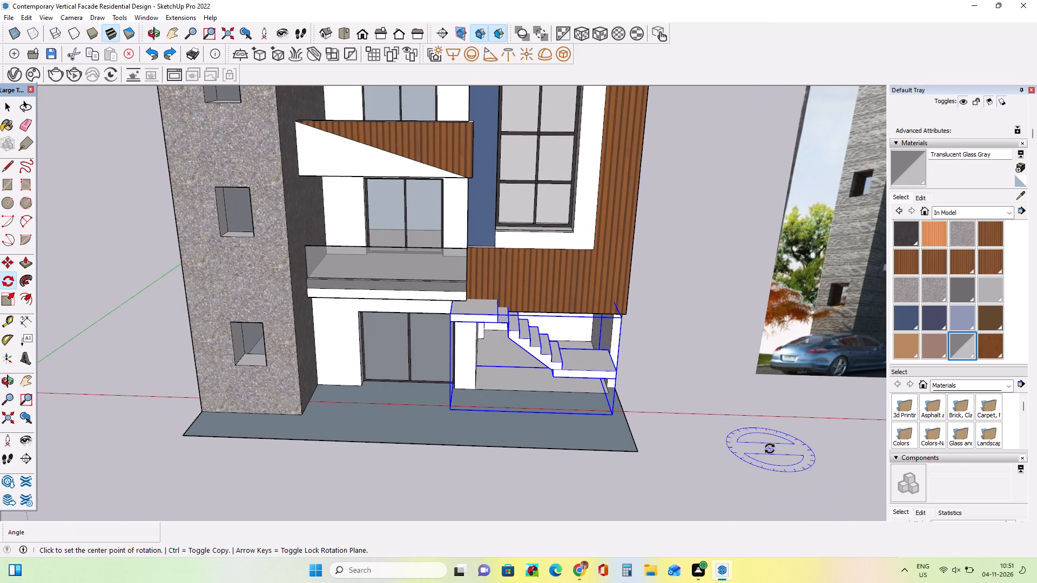
click(770, 449)
click(794, 493)
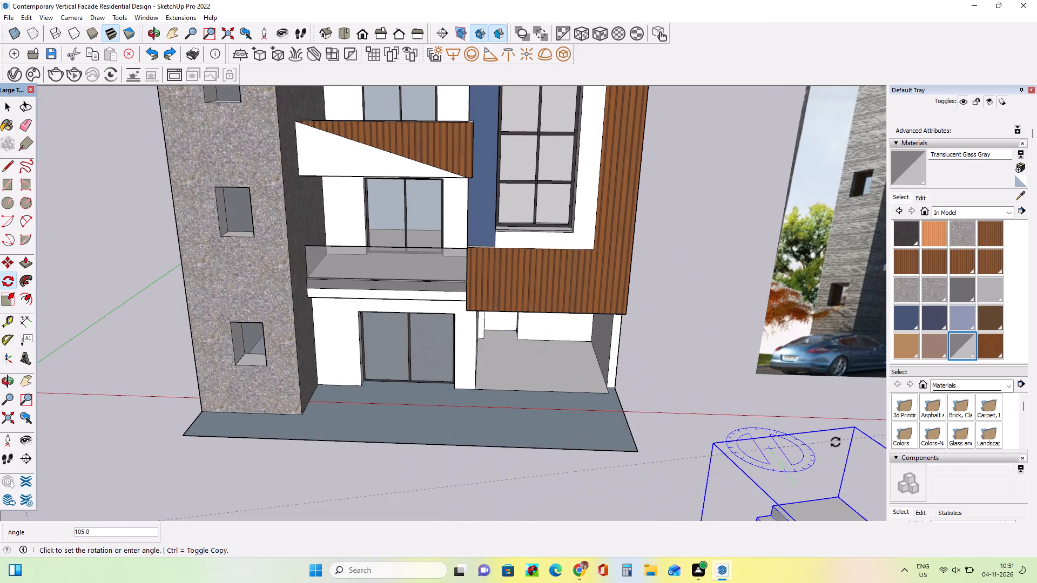
click(836, 451)
scroll(538, 357, down, 7)
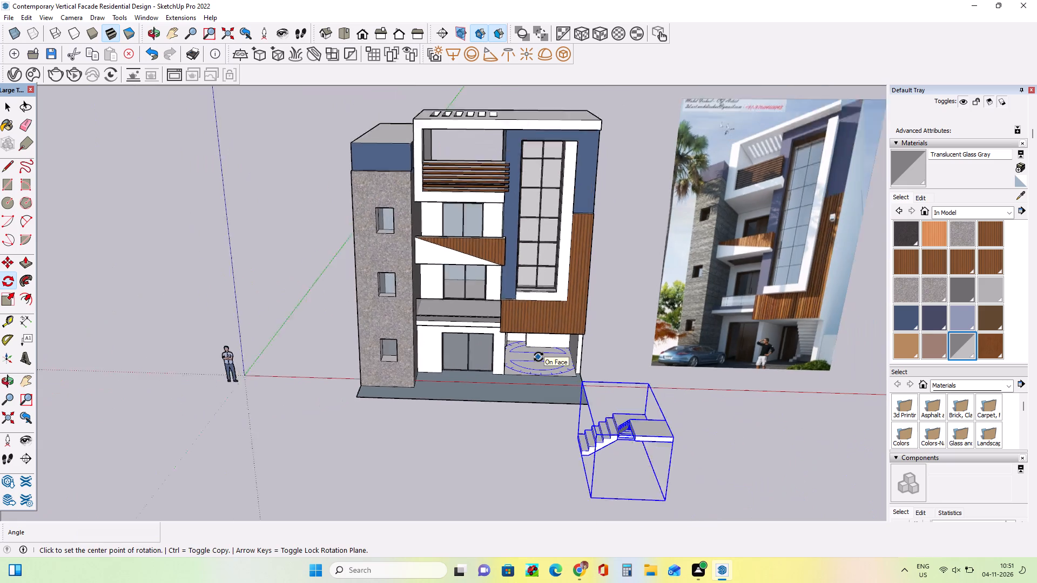
scroll(538, 357, down, 1)
middle_drag(577, 415, 568, 351)
scroll(587, 371, up, 4)
middle_drag(604, 401, 696, 479)
Move the staircase 28' 3" by its lowest step's outer corner into the recessed entrance under the wood-clad volume.
click(9, 259)
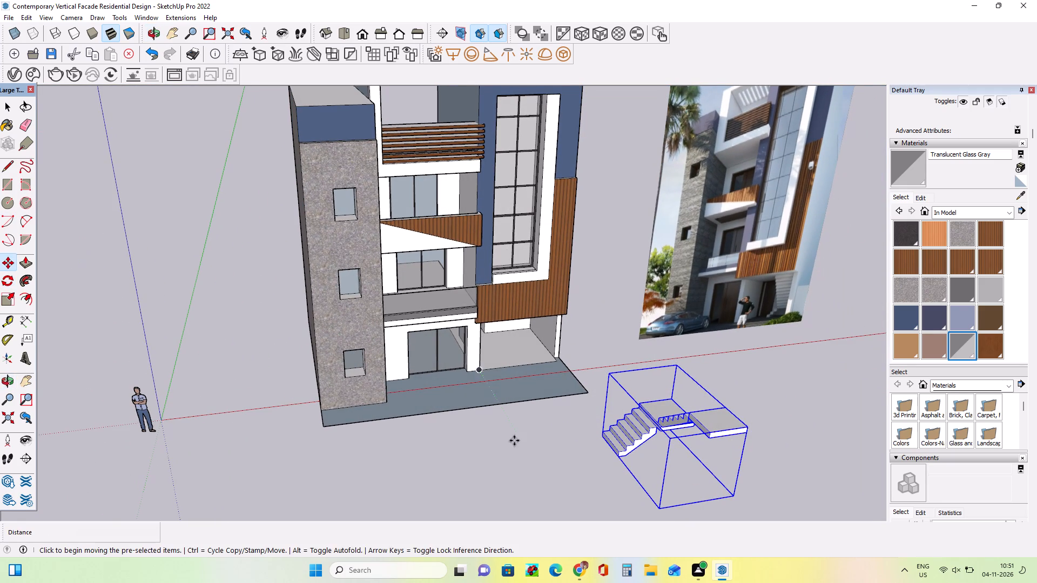
click(602, 440)
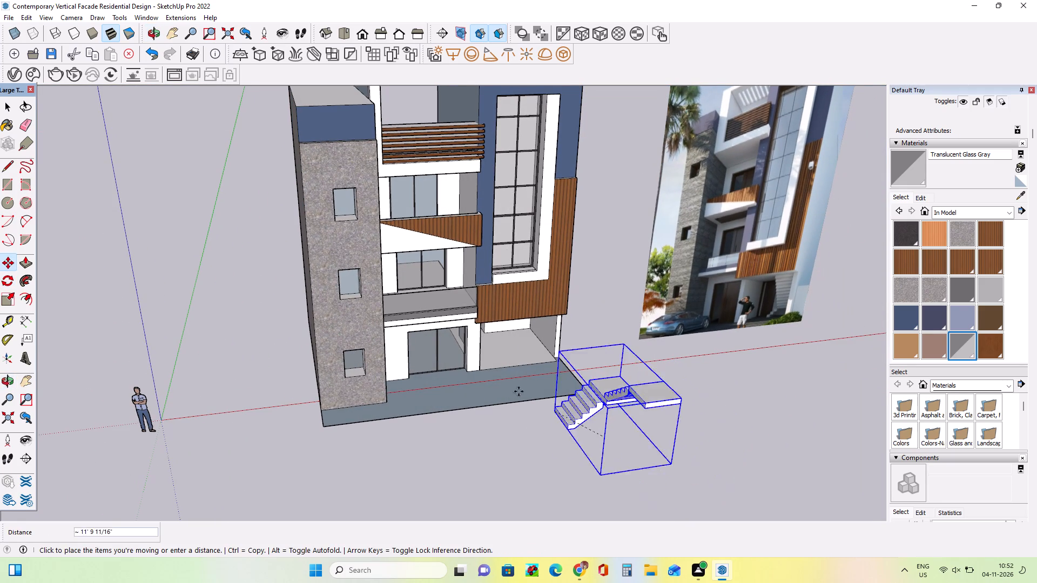
click(480, 338)
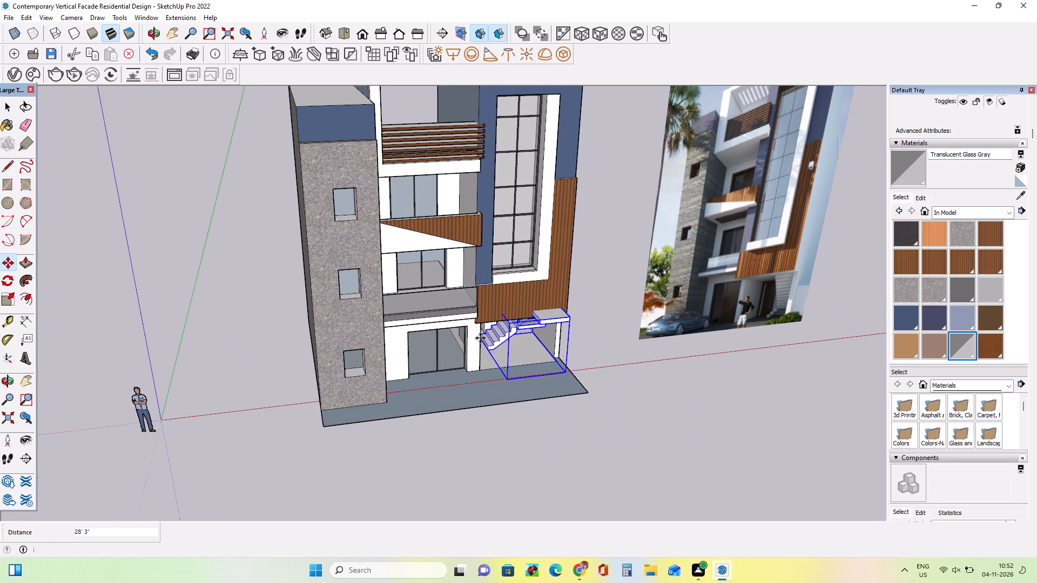
Move the staircase about 2 3/8" by its rear base corner to the recess's back corner at the outer side wall.
middle_drag(559, 386, 482, 327)
scroll(556, 382, up, 15)
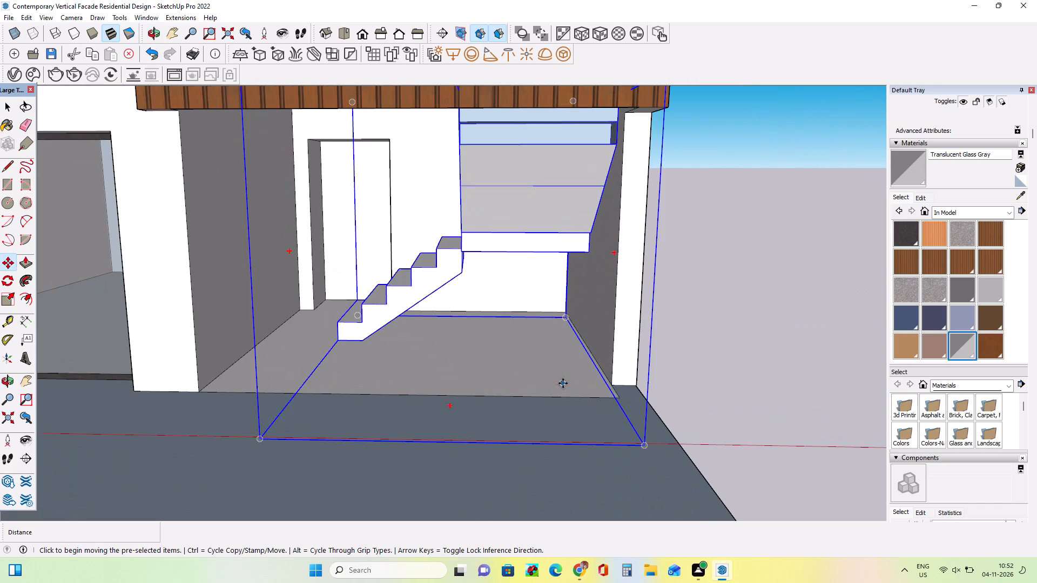
click(568, 315)
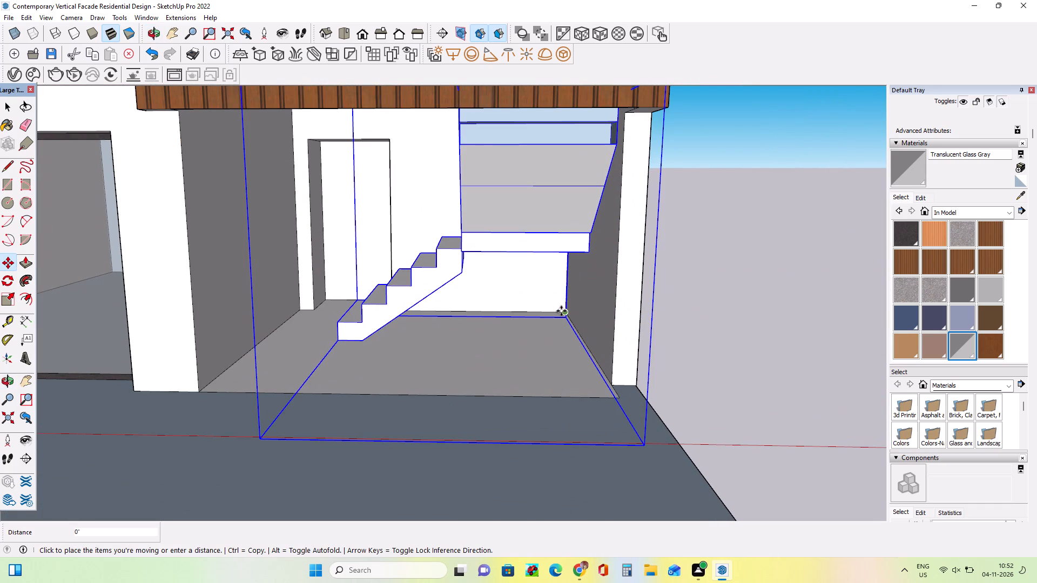
scroll(561, 309, up, 8)
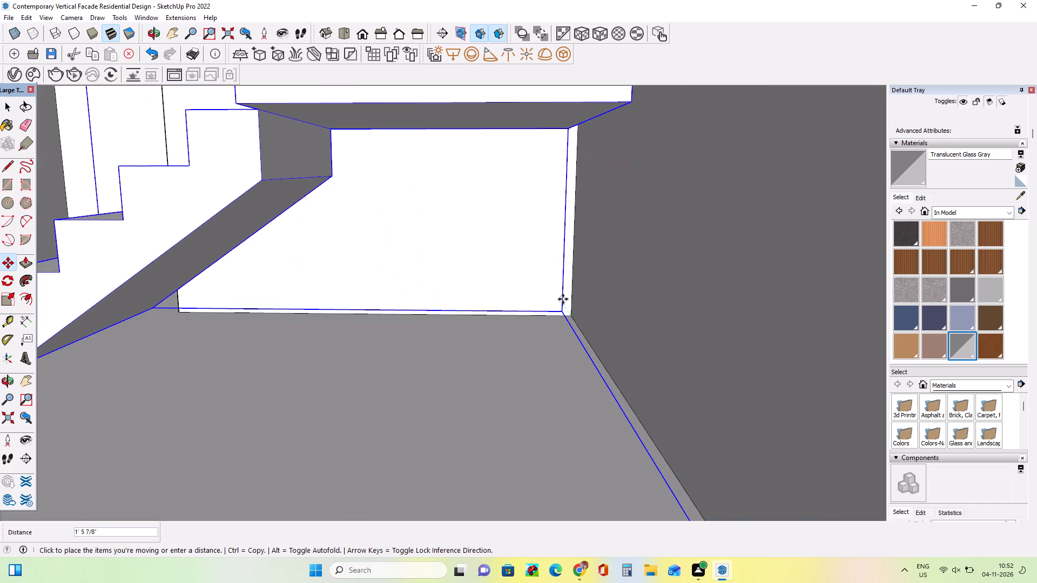
click(570, 305)
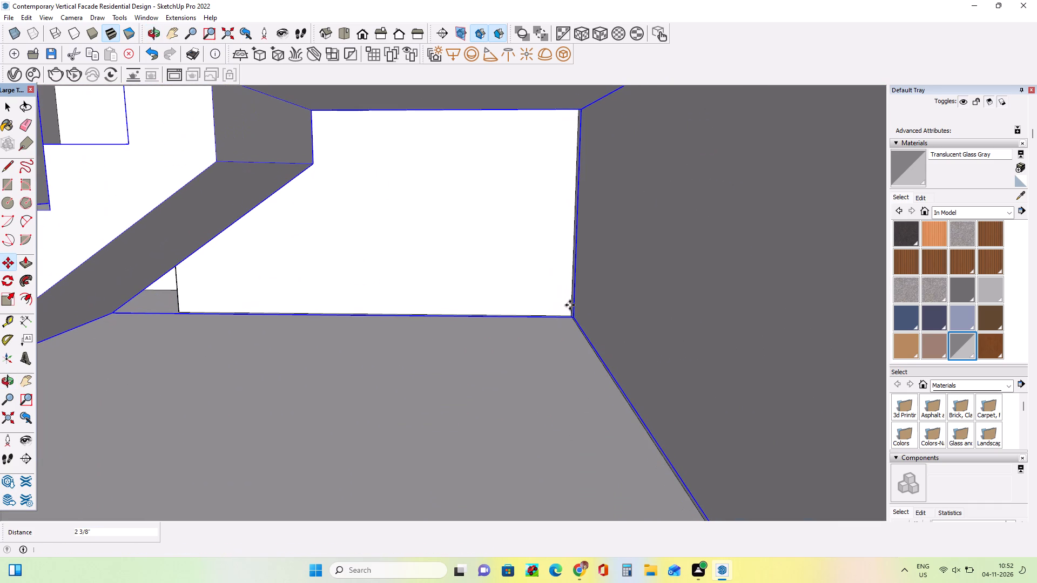
scroll(570, 305, down, 13)
middle_drag(574, 316, 595, 346)
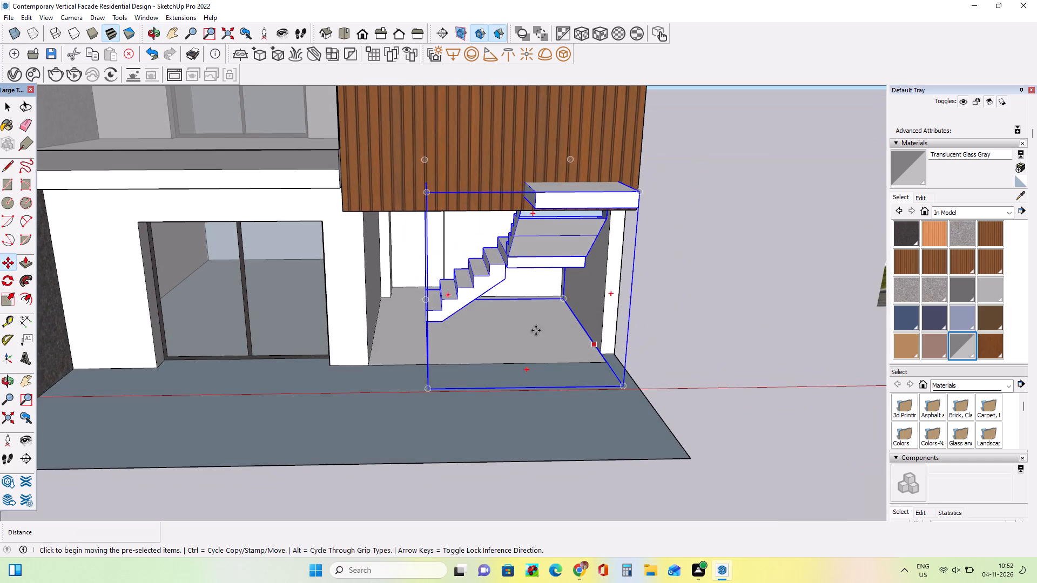
Scale the staircase down uniformly from its upper front corner to about 0.8 so it fits within the recess.
click(6, 299)
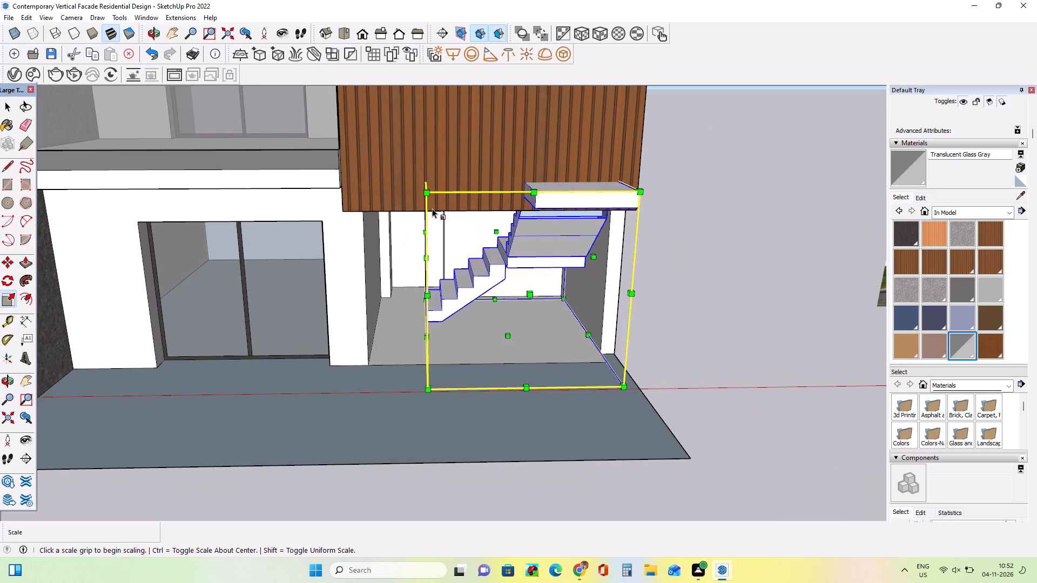
drag(426, 193, 449, 237)
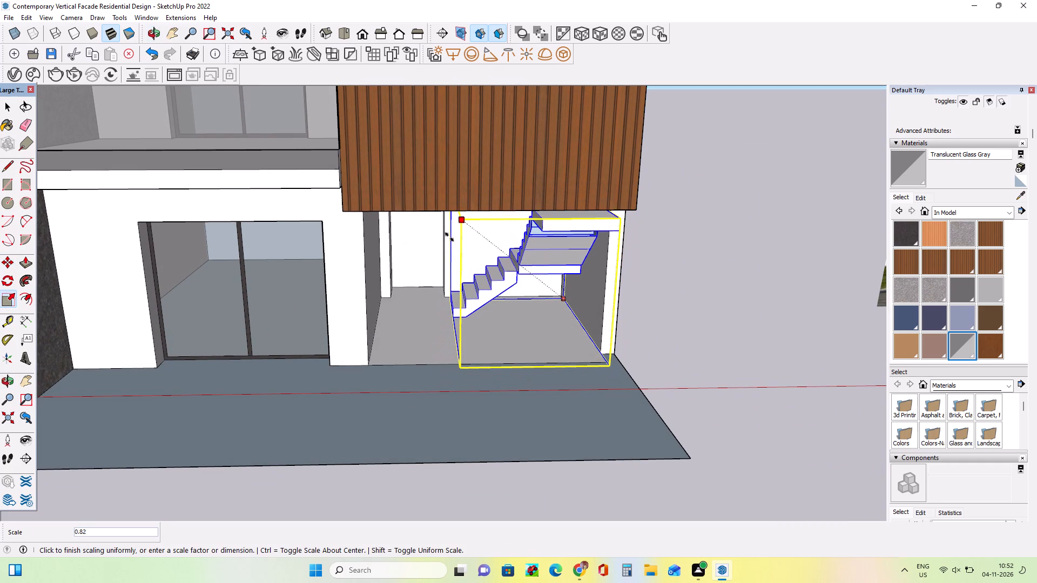
drag(449, 237, 452, 243)
Move the staircase about 1' 9" by its lowest step's rear corner to the base corner of the wall beside the back doorway.
scroll(436, 300, up, 8)
middle_drag(462, 324, 464, 321)
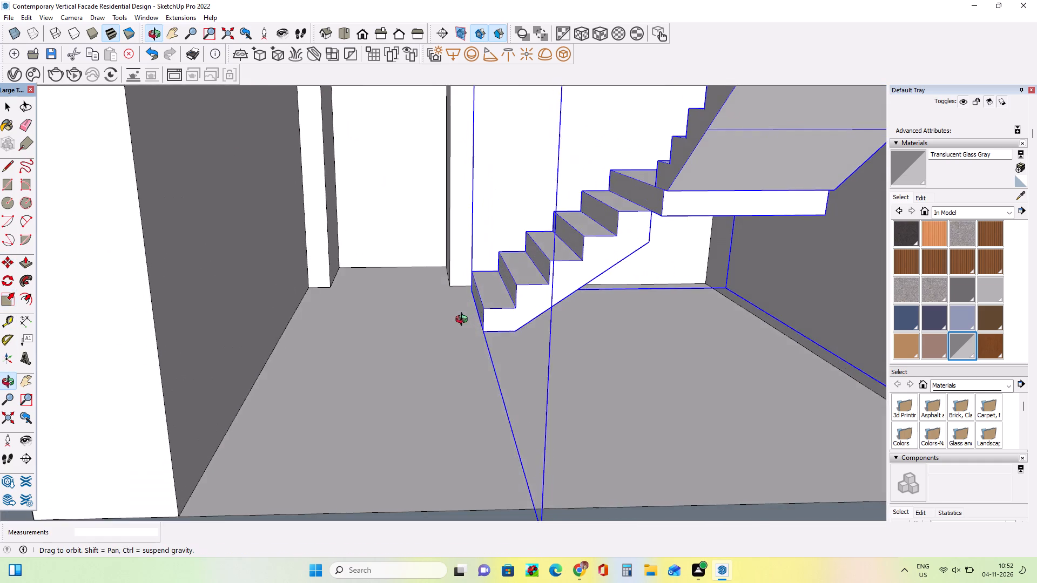
middle_drag(464, 321, 472, 321)
scroll(466, 282, up, 4)
middle_drag(487, 308, 556, 336)
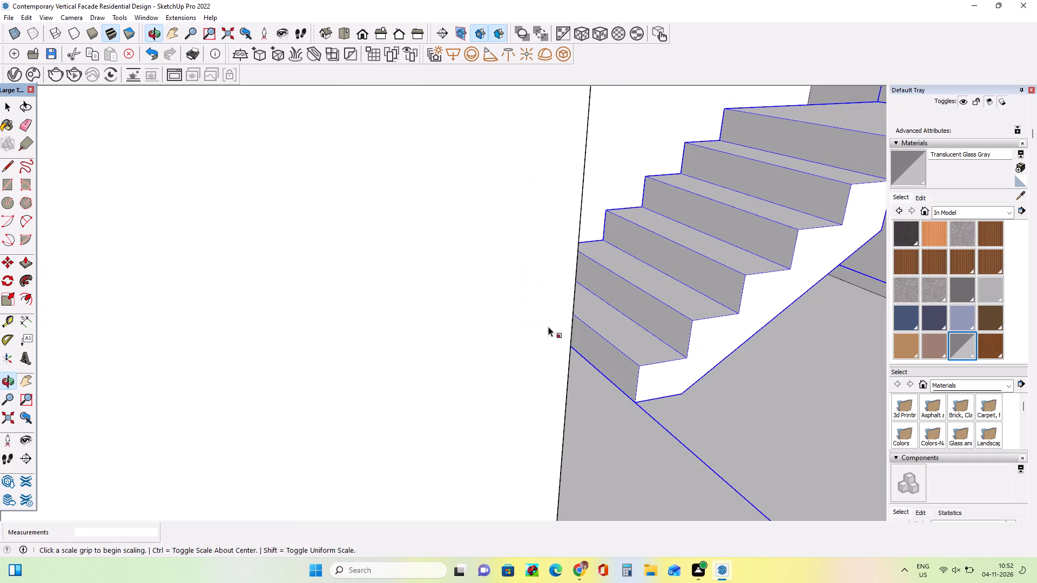
click(9, 258)
middle_drag(556, 310, 409, 296)
scroll(393, 282, down, 2)
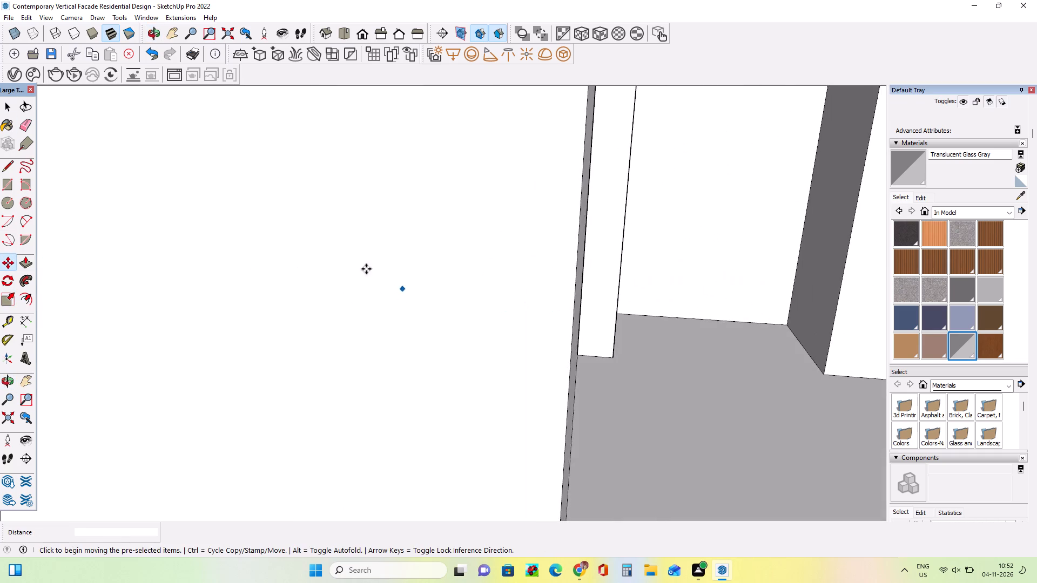
scroll(366, 269, down, 7)
scroll(528, 310, down, 8)
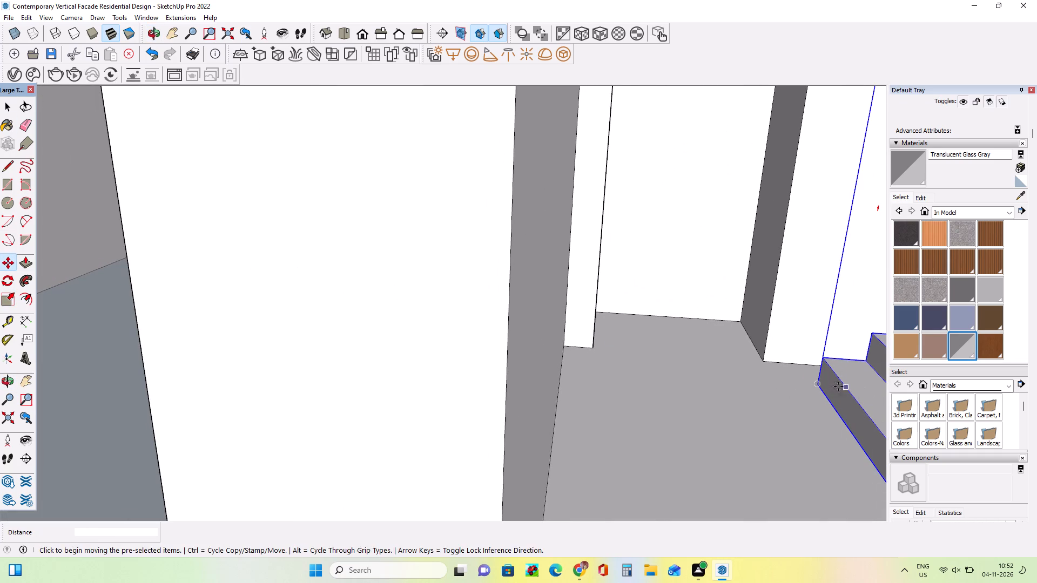
click(819, 384)
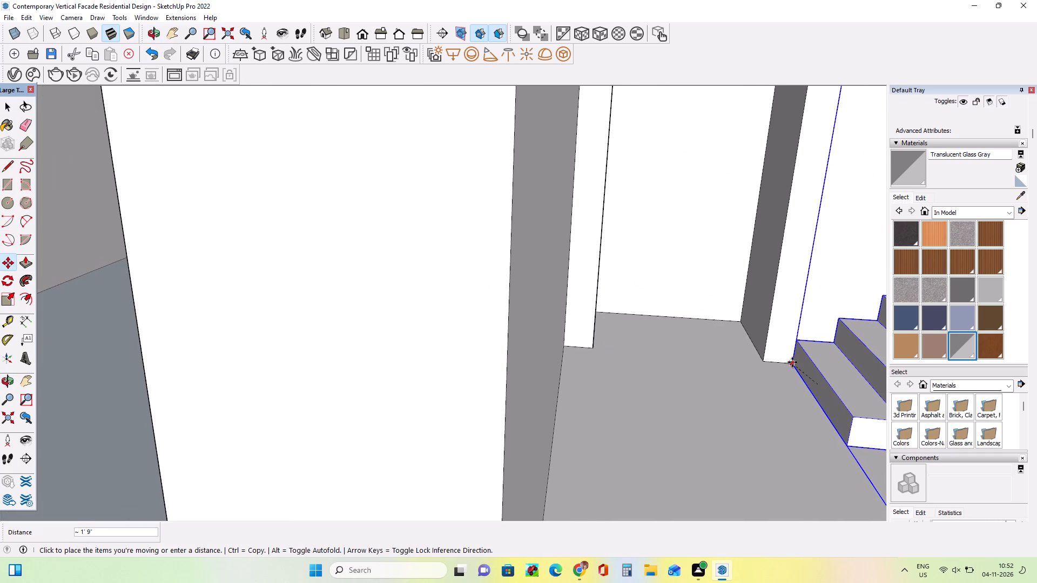
click(792, 362)
Scale the staircase narrower along the red axis, drawing its lower-flight side toward the outer side wall.
scroll(629, 348, down, 7)
scroll(742, 365, down, 11)
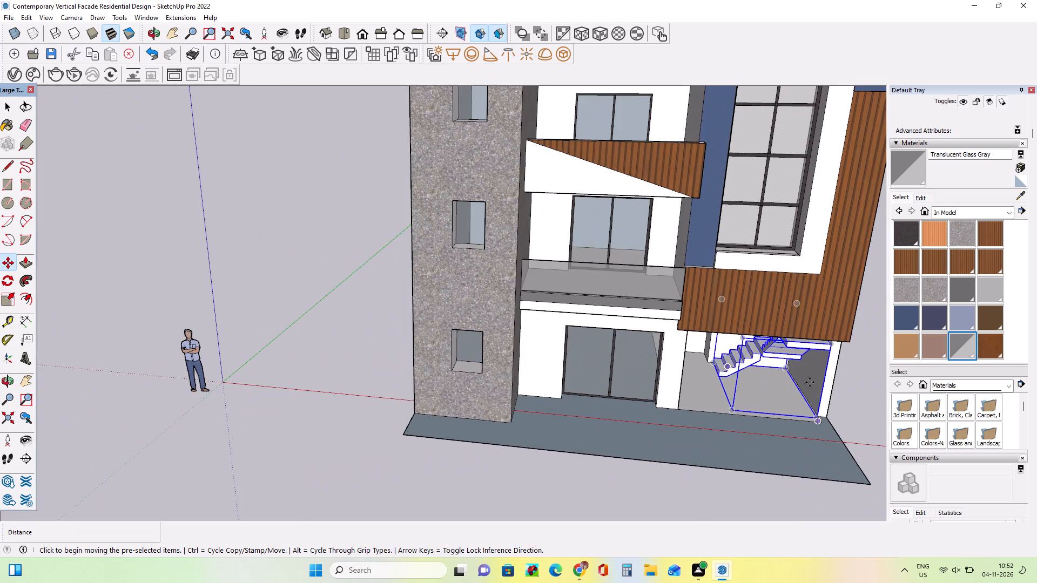
middle_drag(903, 382, 772, 304)
scroll(770, 346, up, 5)
scroll(476, 316, down, 4)
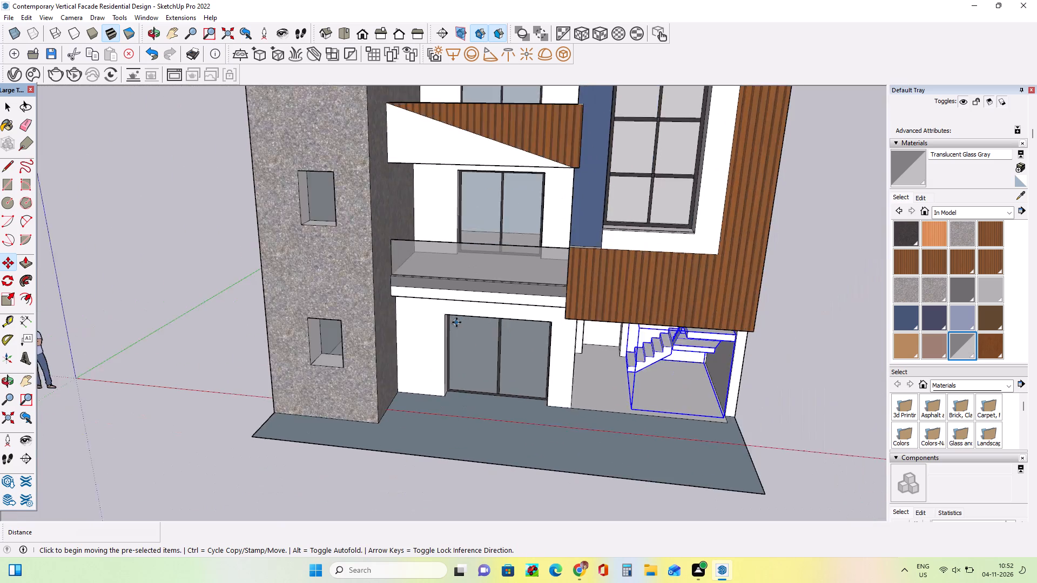
scroll(456, 322, down, 7)
middle_drag(672, 344, 595, 300)
scroll(582, 323, up, 5)
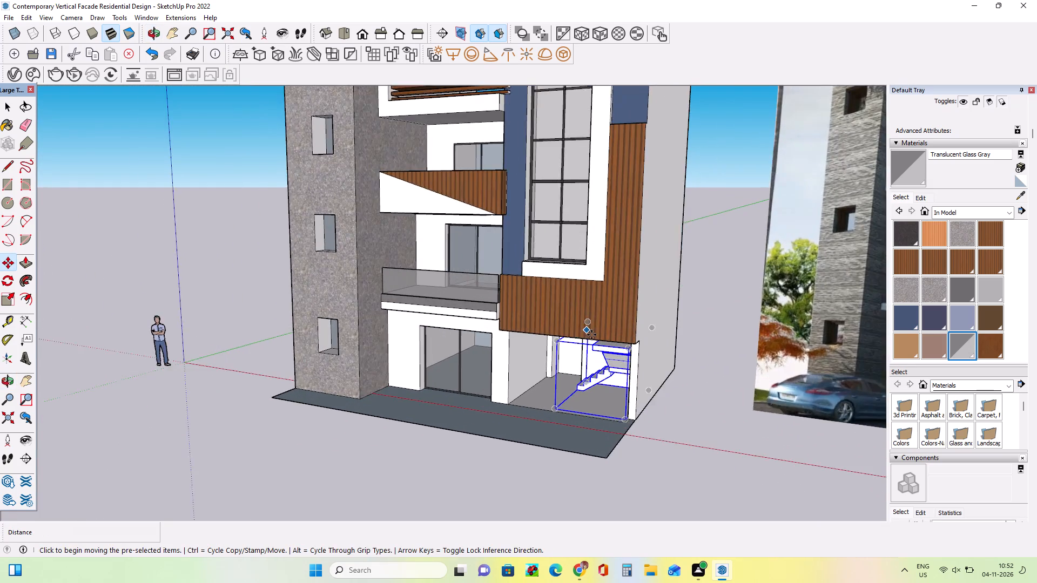
scroll(591, 335, up, 8)
middle_click(632, 392)
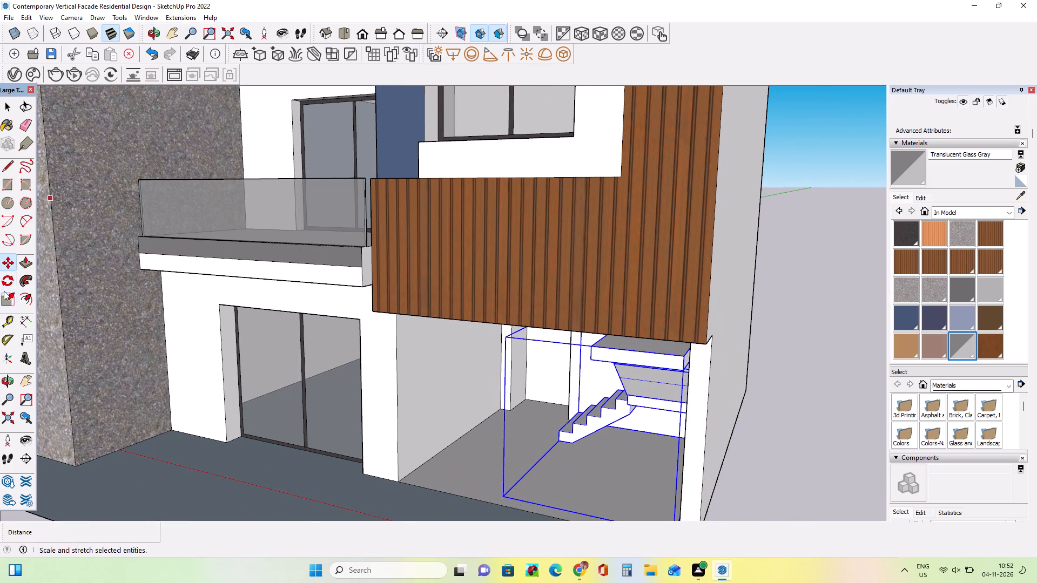
click(10, 300)
drag(584, 431, 590, 430)
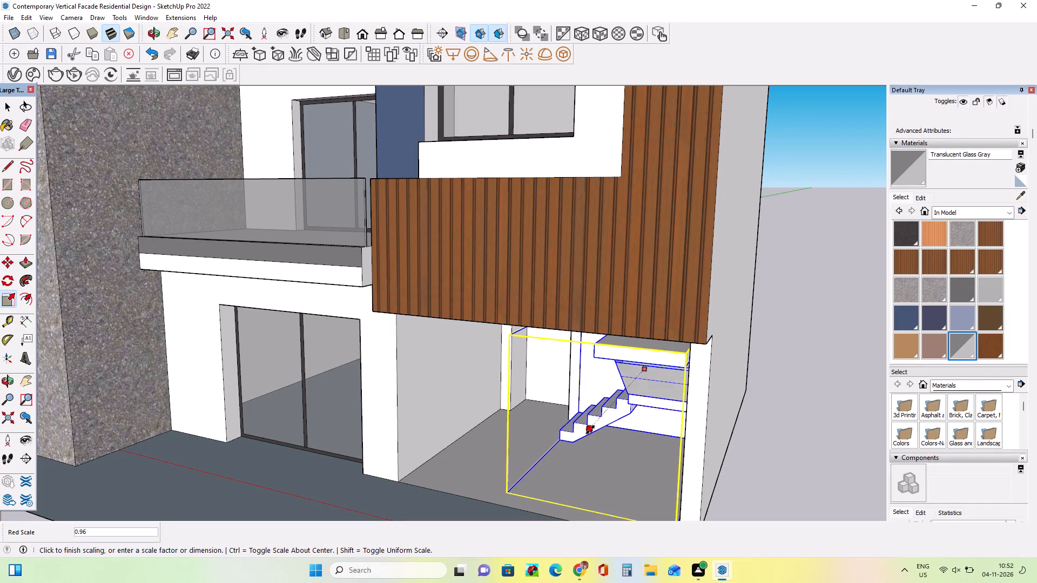
drag(590, 430, 607, 421)
Stretch the staircase's height along the blue axis by a factor of 1.29 to reach the underside of the wood-clad volume.
middle_drag(465, 390, 537, 383)
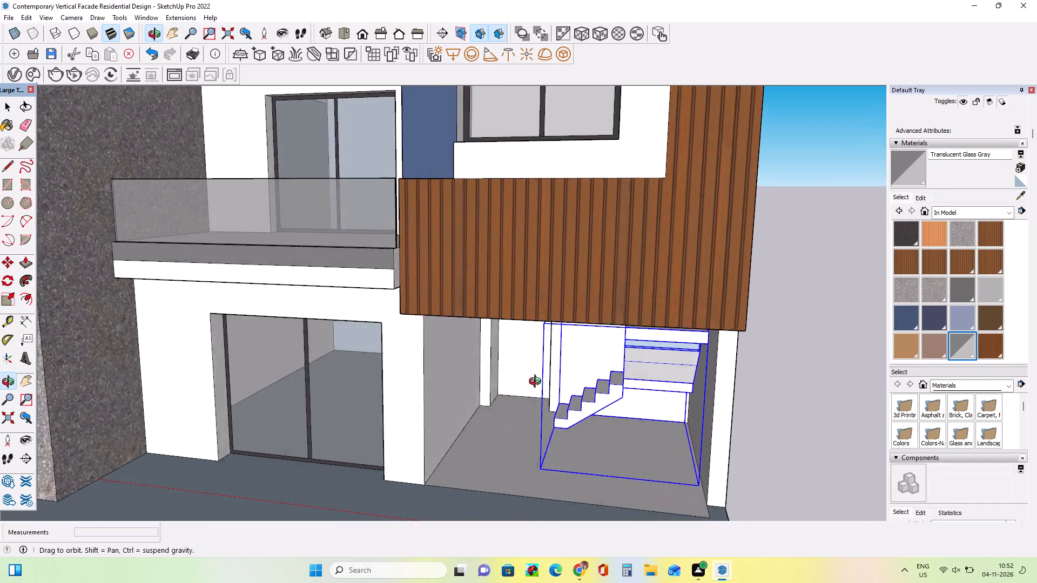
middle_drag(537, 383, 573, 322)
scroll(651, 310, up, 4)
middle_drag(648, 316, 641, 326)
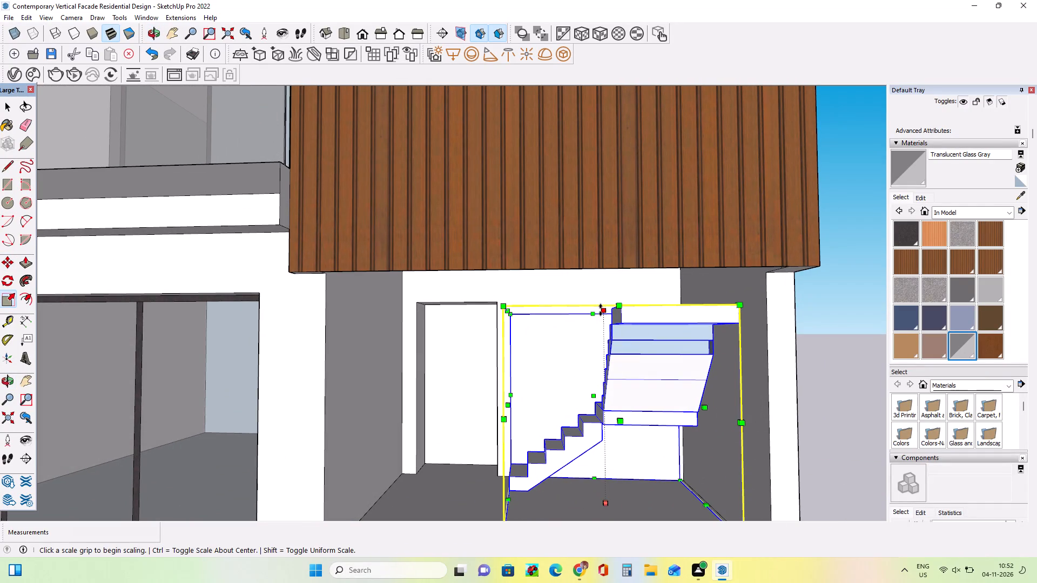
drag(601, 310, 605, 255)
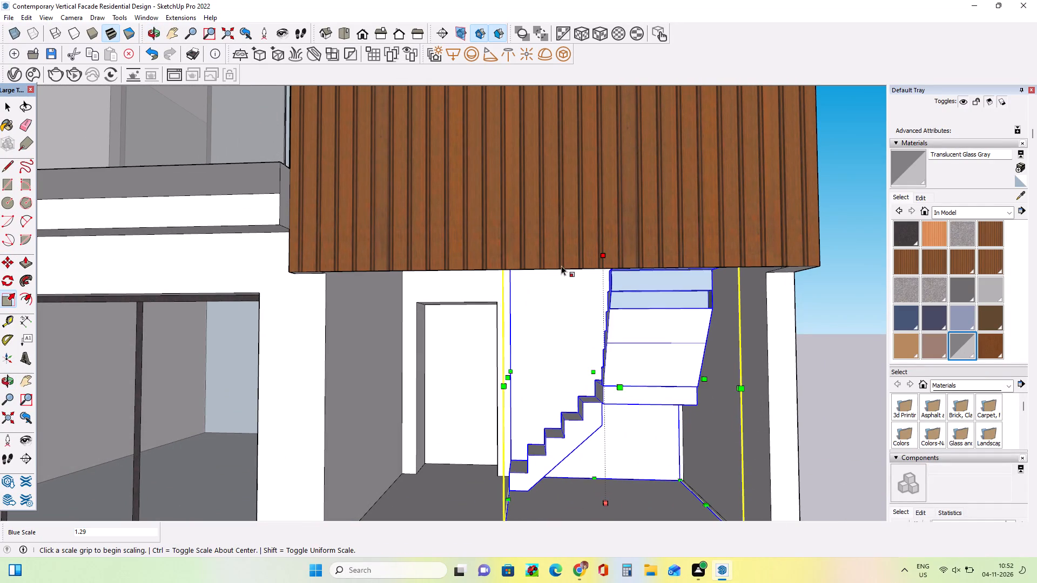
Deselect the staircase and examine its fit inside the recessed entrance from the front and from low side angles.
scroll(561, 266, down, 3)
middle_drag(656, 314, 684, 314)
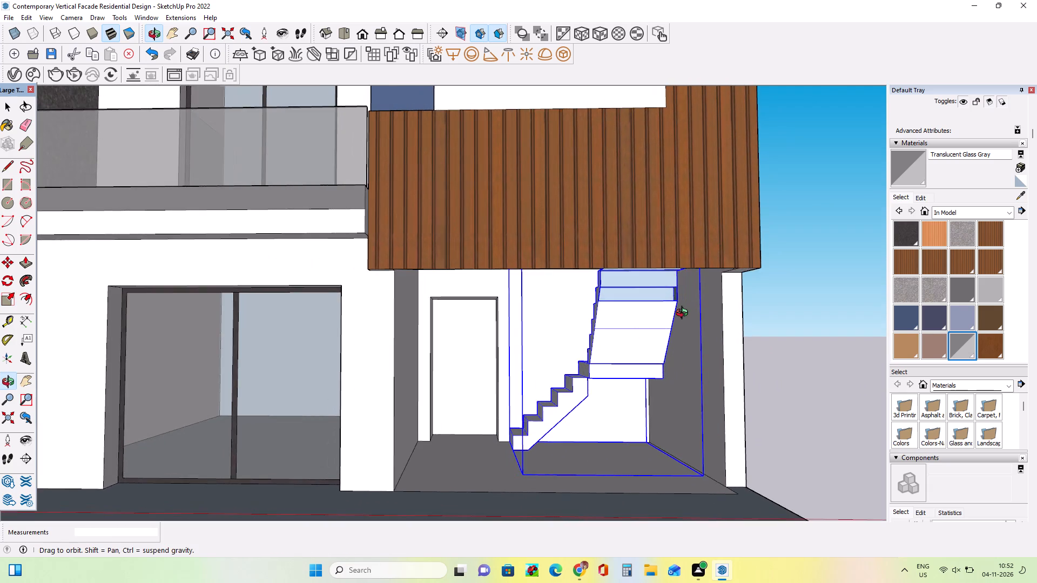
middle_drag(684, 314, 683, 315)
scroll(581, 326, down, 3)
middle_drag(624, 336, 631, 304)
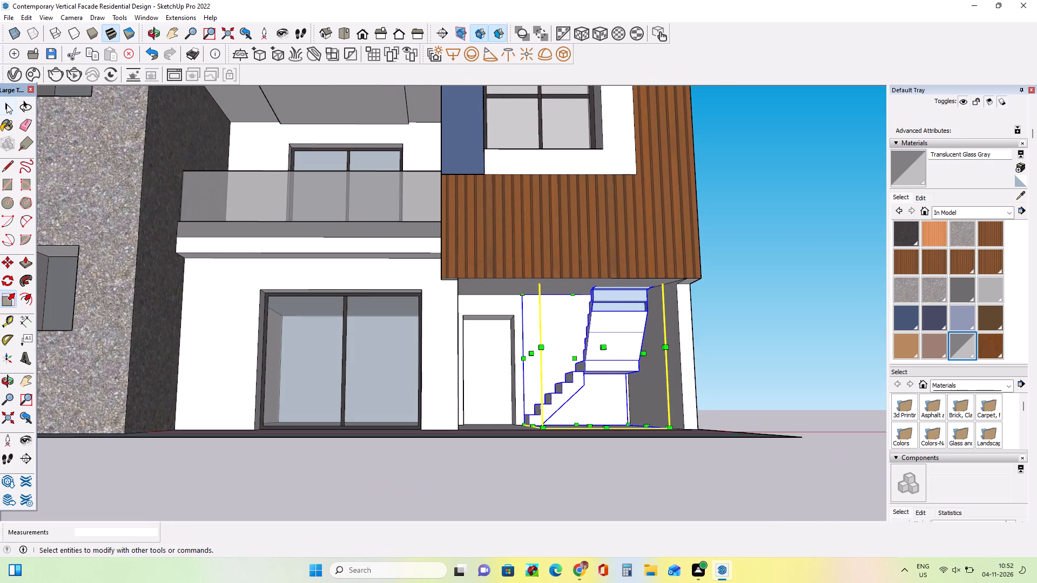
click(6, 104)
double_click(731, 297)
middle_drag(277, 295, 136, 300)
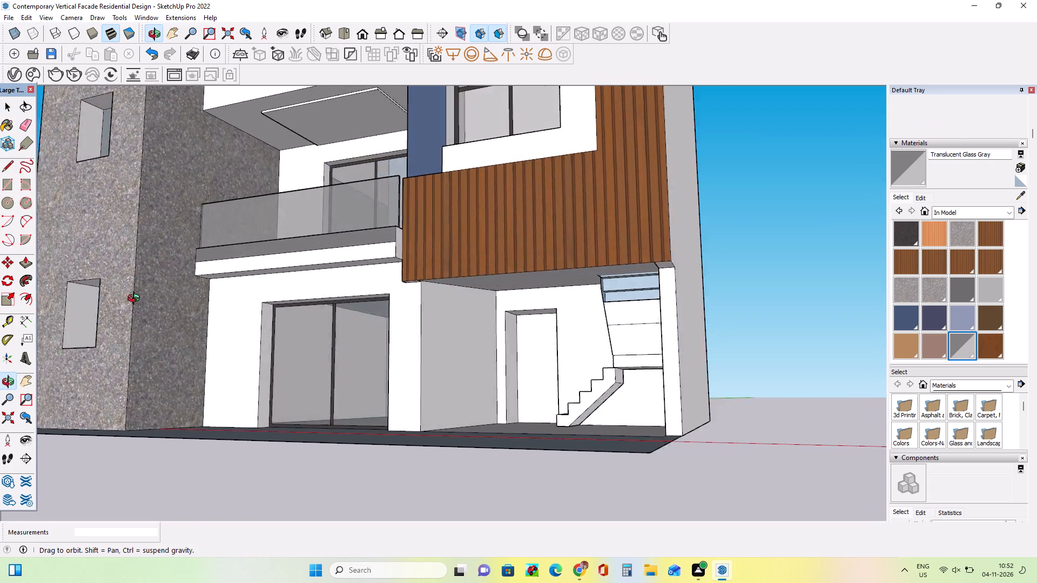
Draw a rectangle about 3' 3" by 7" over the lower part of the gap at the top of the staircase's upper flight.
middle_drag(136, 300, 79, 321)
scroll(633, 342, up, 4)
middle_drag(513, 347, 596, 316)
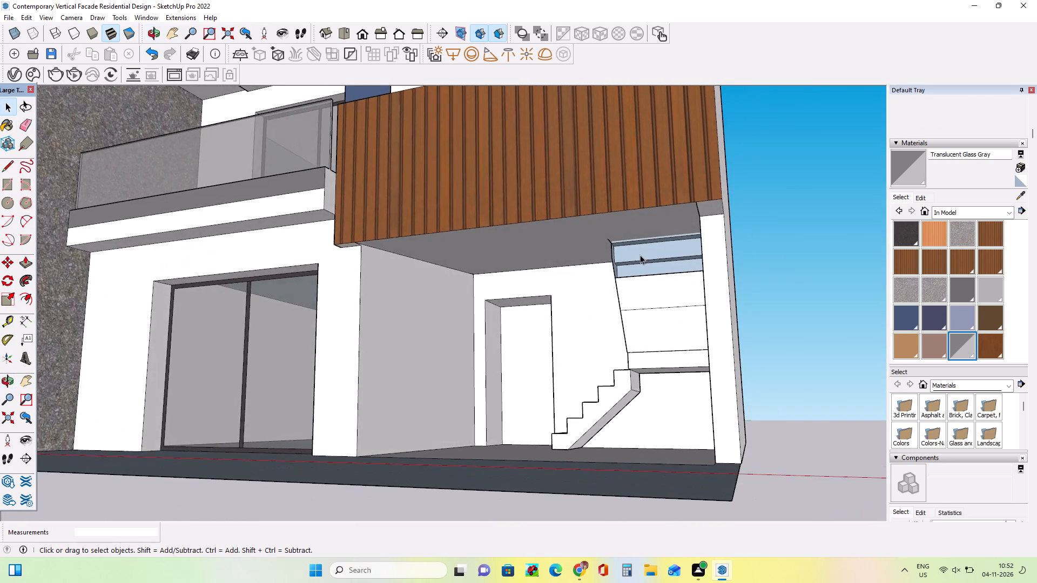
scroll(640, 255, up, 7)
middle_drag(616, 296, 559, 310)
middle_drag(539, 322, 604, 331)
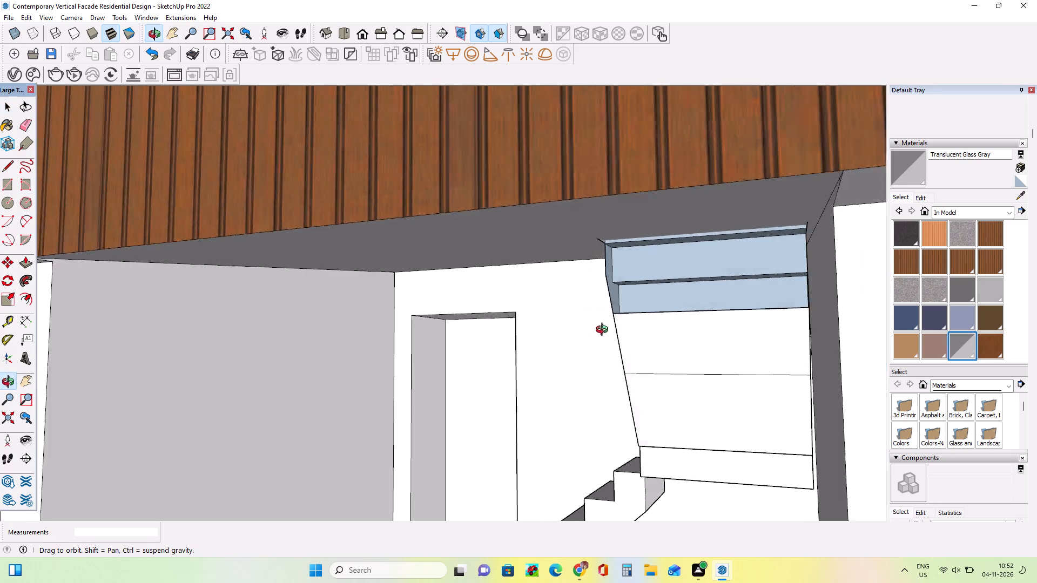
middle_drag(604, 331, 612, 326)
middle_drag(627, 336, 622, 341)
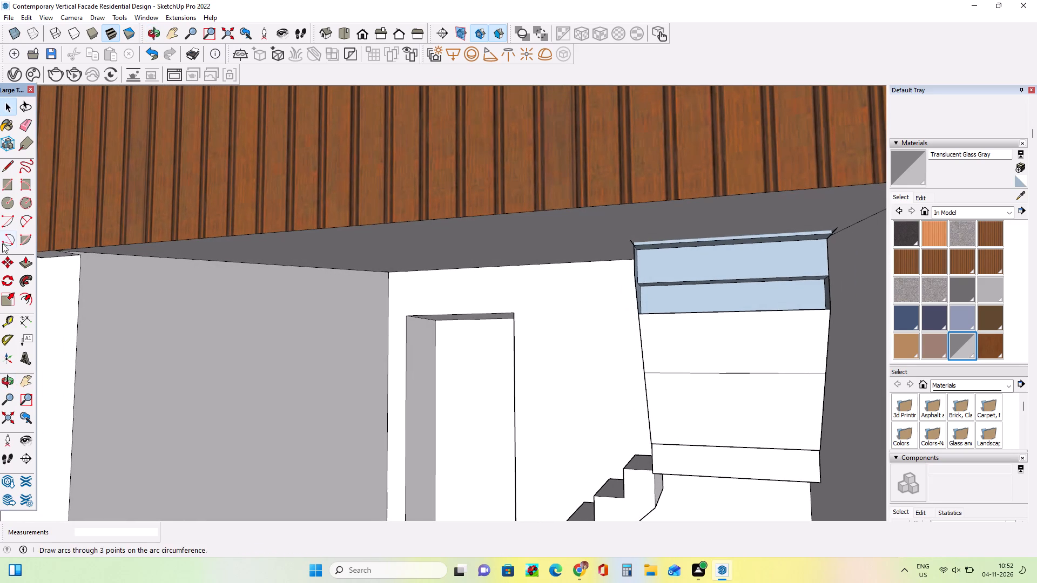
click(9, 185)
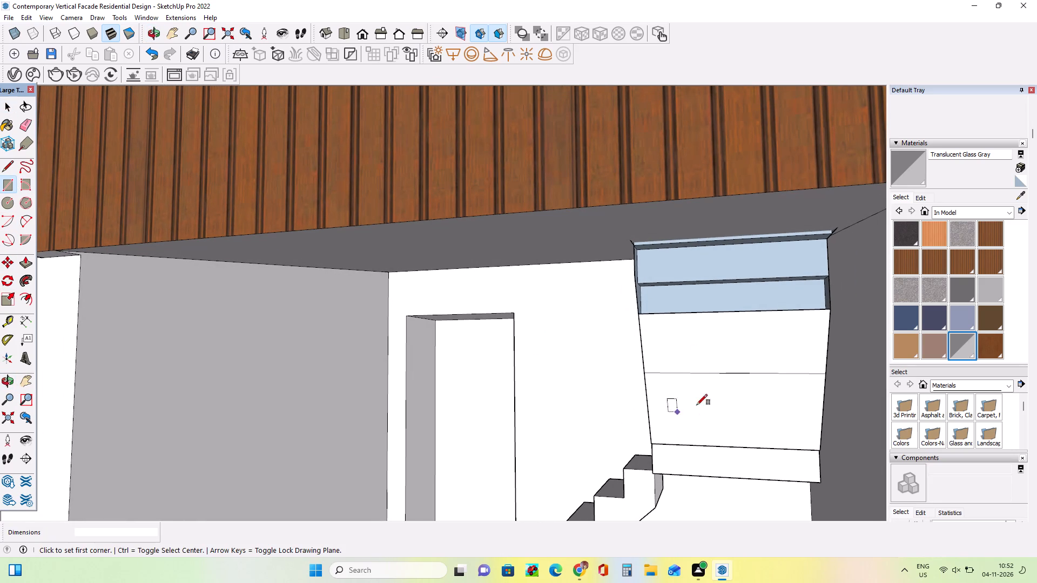
click(639, 315)
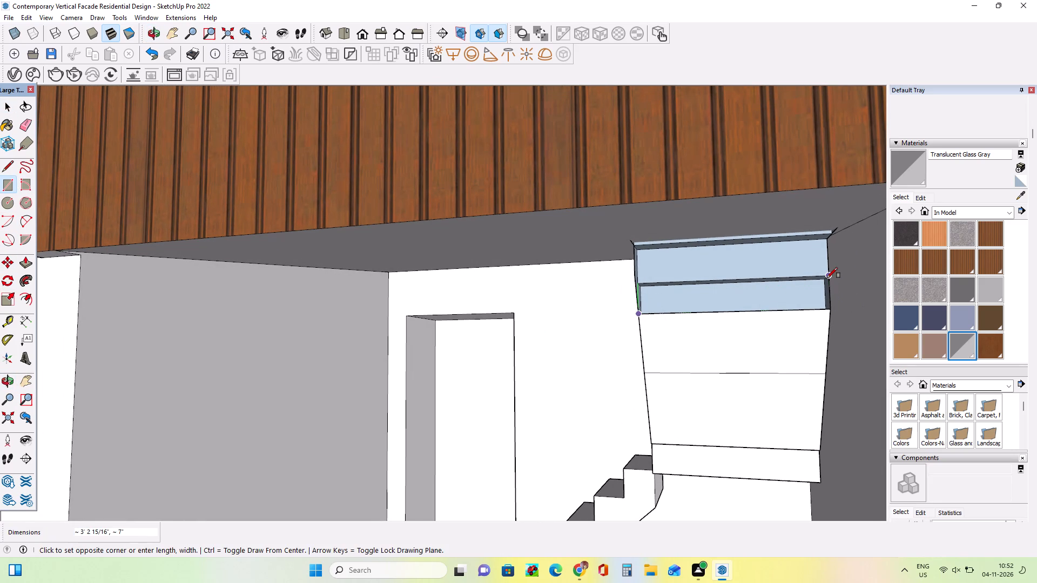
click(827, 278)
Draw a second rectangle over the remaining gap above it, closing the upper flight up toward the ceiling.
middle_drag(775, 321, 788, 338)
scroll(652, 287, up, 3)
middle_drag(656, 299, 621, 265)
click(598, 249)
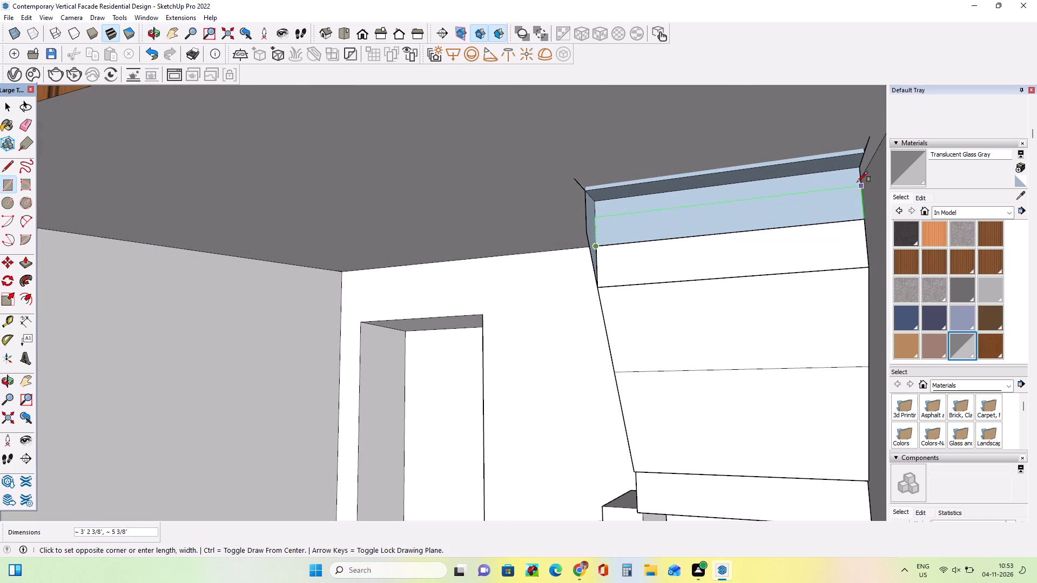
click(856, 170)
Compare the whole facade and its entrance staircase with the reference image from several front views.
middle_drag(725, 234, 726, 240)
scroll(726, 240, down, 6)
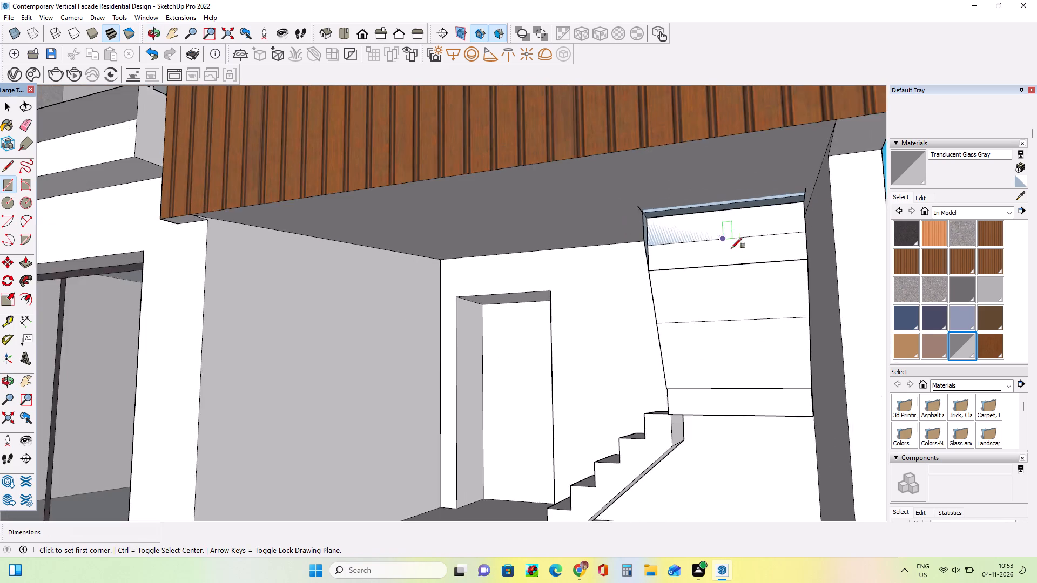
scroll(712, 274, down, 14)
scroll(676, 342, down, 1)
middle_drag(688, 355, 739, 405)
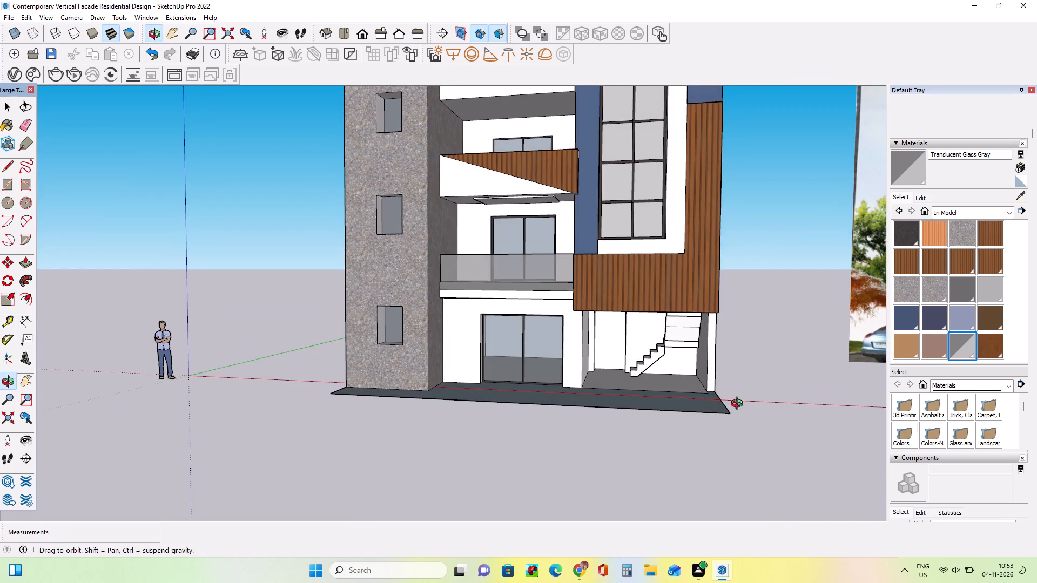
middle_drag(739, 405, 725, 412)
scroll(563, 385, down, 8)
middle_drag(698, 372, 758, 350)
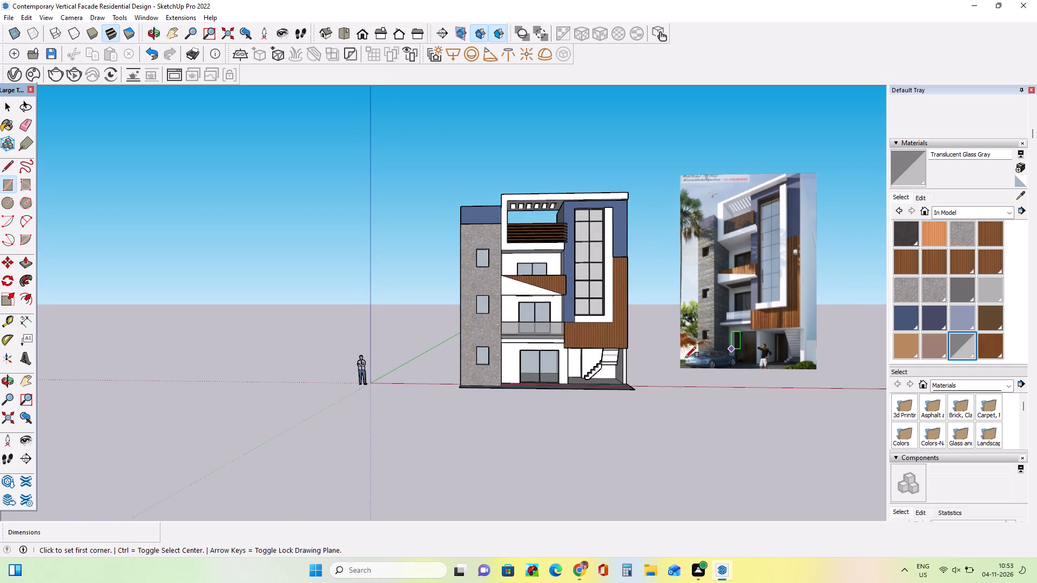
scroll(682, 359, up, 4)
middle_drag(651, 363, 666, 326)
scroll(318, 272, down, 3)
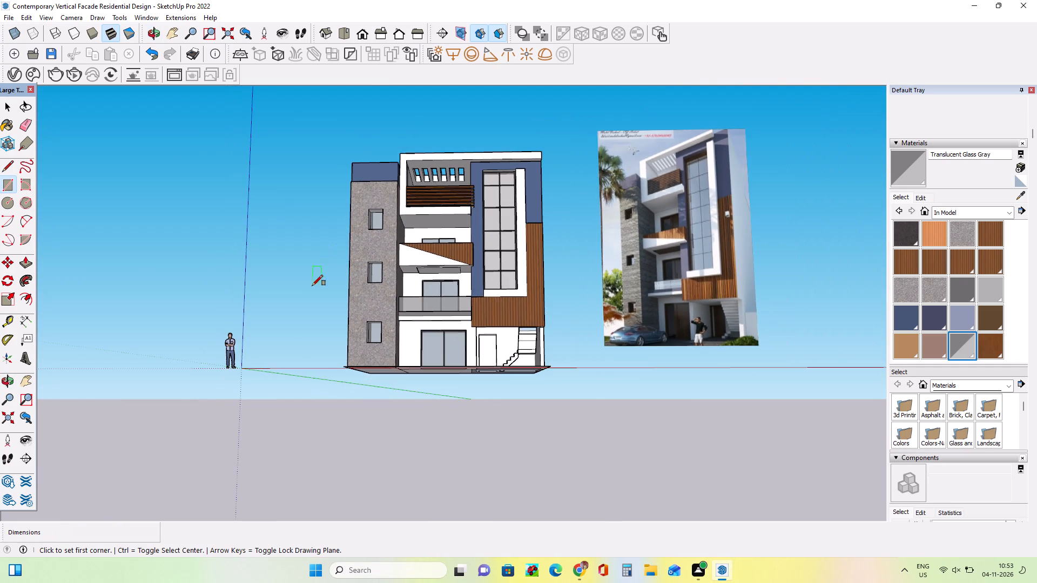
scroll(573, 227, up, 7)
middle_drag(567, 231, 576, 211)
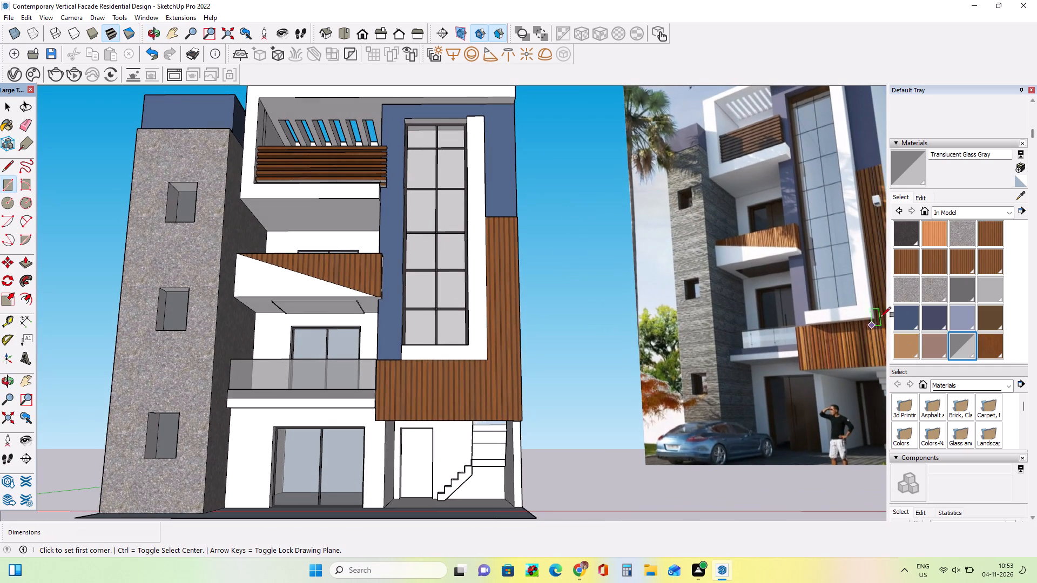
Paint the underside and front edge of the ceiling panel beneath the triangular-clad balcony with the wood Material4.
click(994, 257)
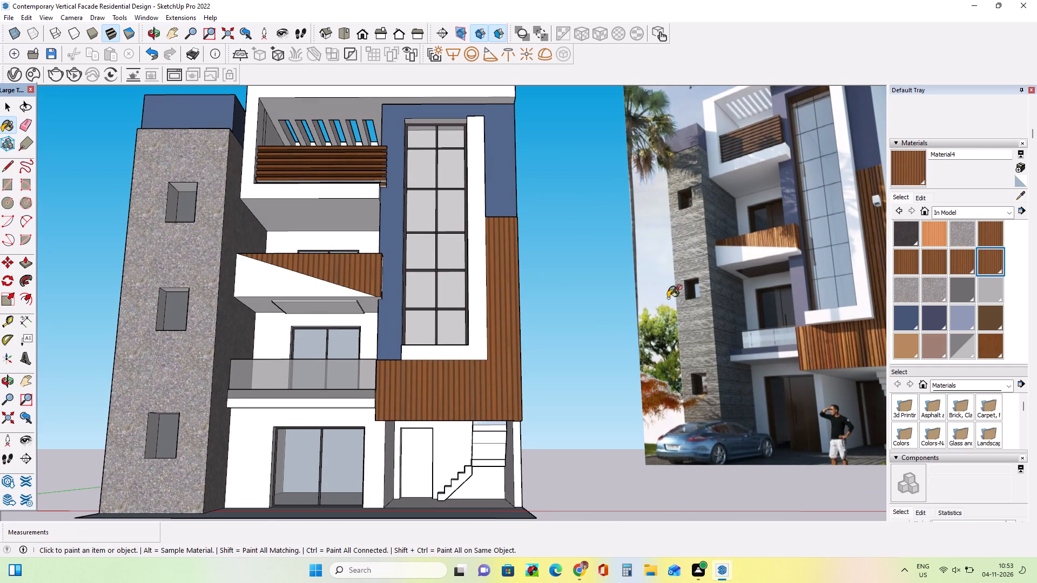
scroll(273, 304, up, 4)
click(347, 303)
middle_drag(355, 318, 369, 290)
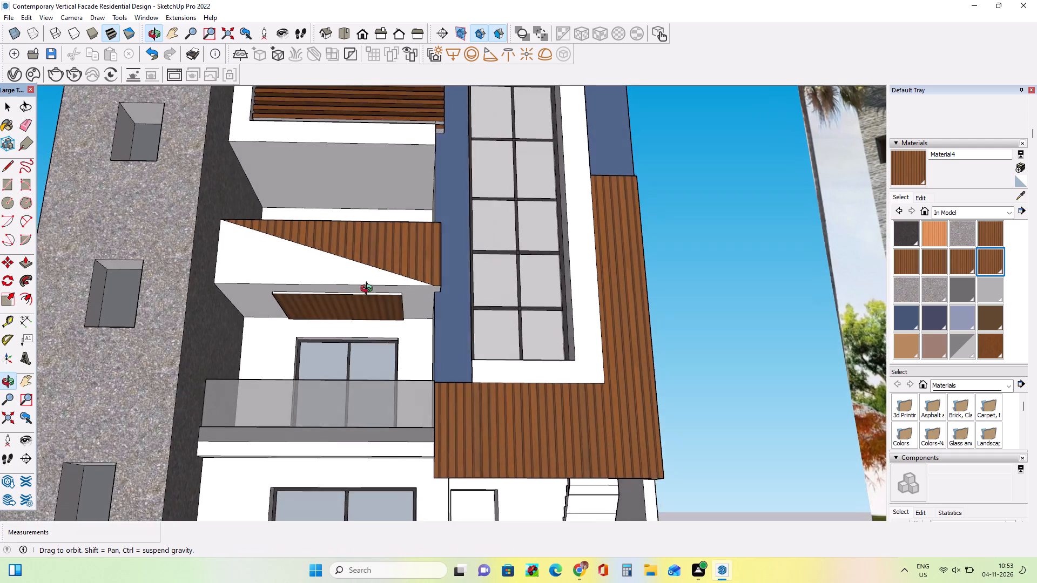
middle_drag(369, 290, 372, 287)
scroll(366, 291, up, 12)
click(375, 293)
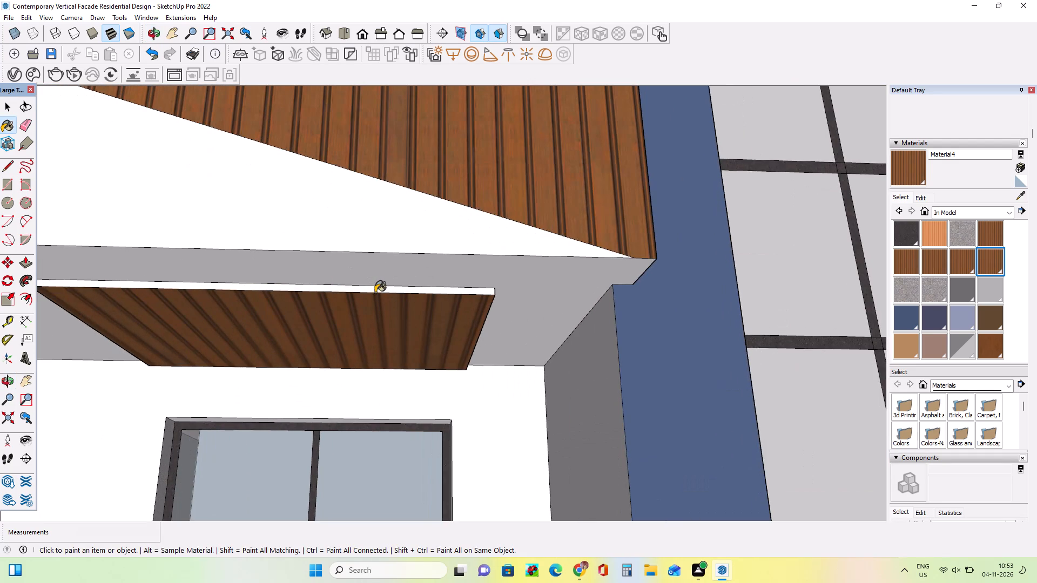
click(407, 290)
Paint the two side edges of the balcony ceiling panel with the same wood Material4.
middle_drag(447, 304, 544, 303)
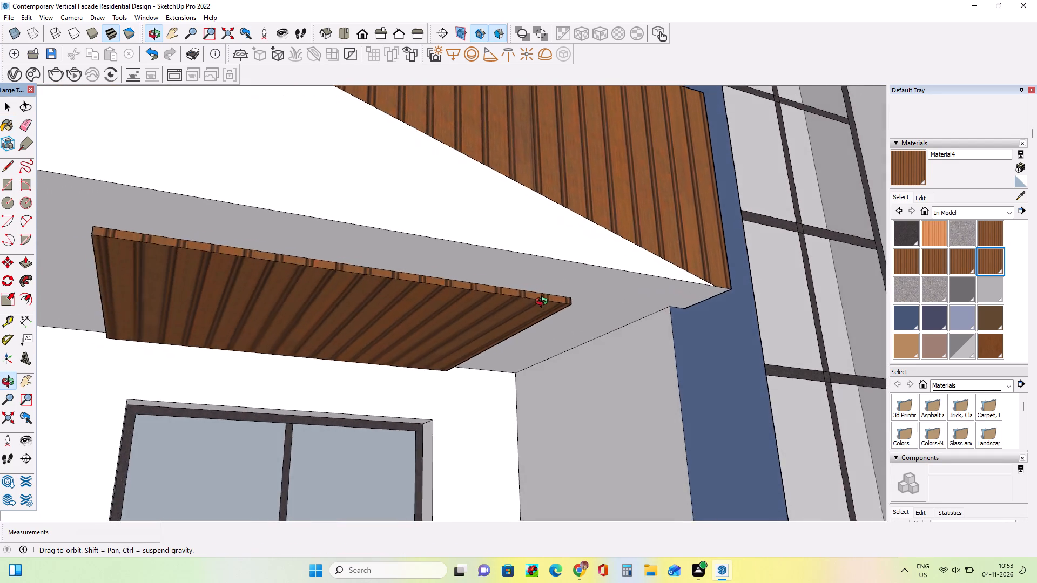
middle_drag(544, 303, 607, 328)
middle_drag(485, 335, 515, 323)
scroll(214, 231, up, 3)
click(256, 225)
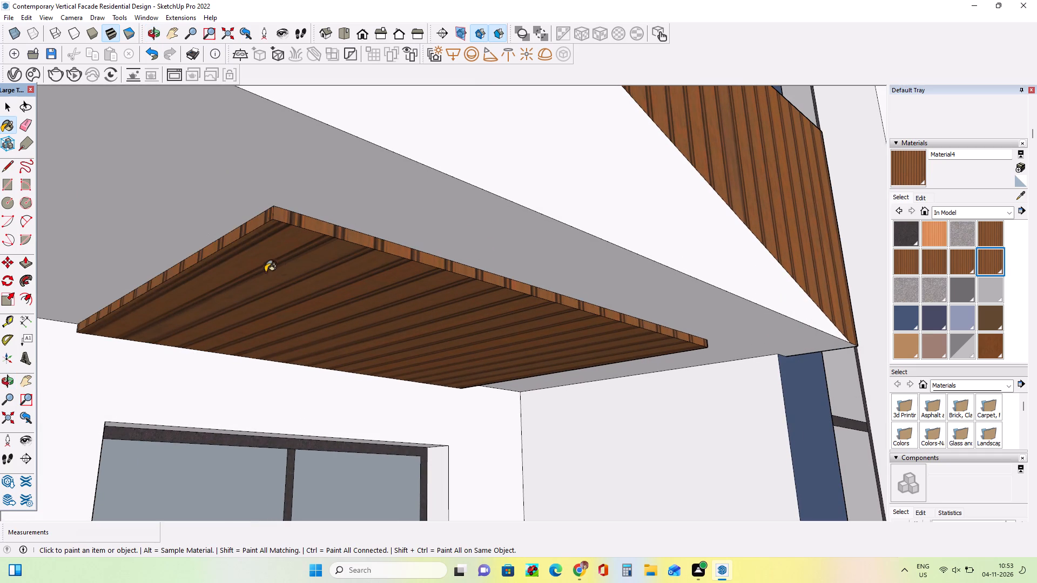
scroll(259, 273, down, 12)
middle_drag(515, 333, 144, 322)
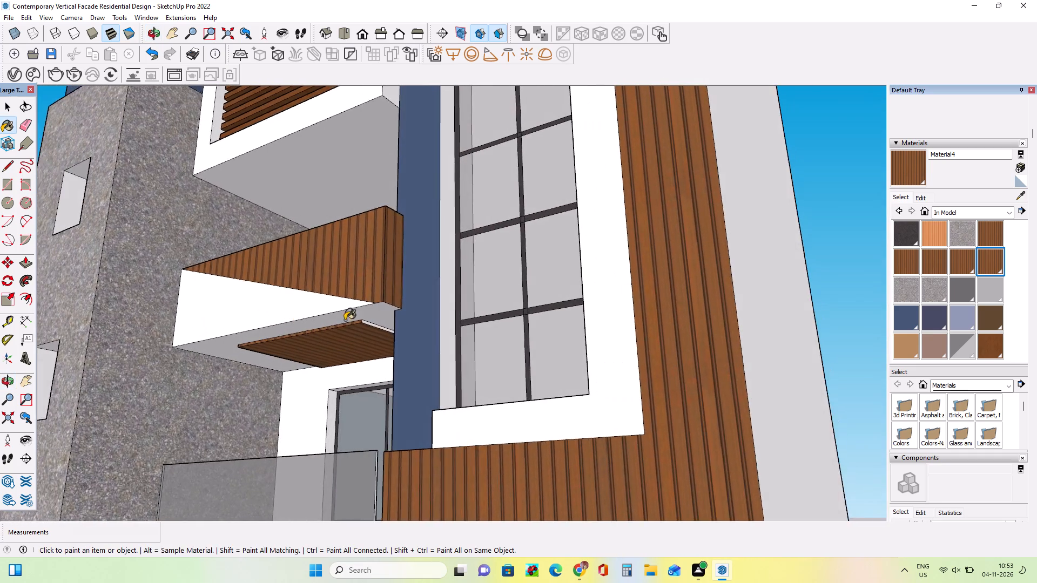
scroll(355, 318, up, 8)
click(374, 329)
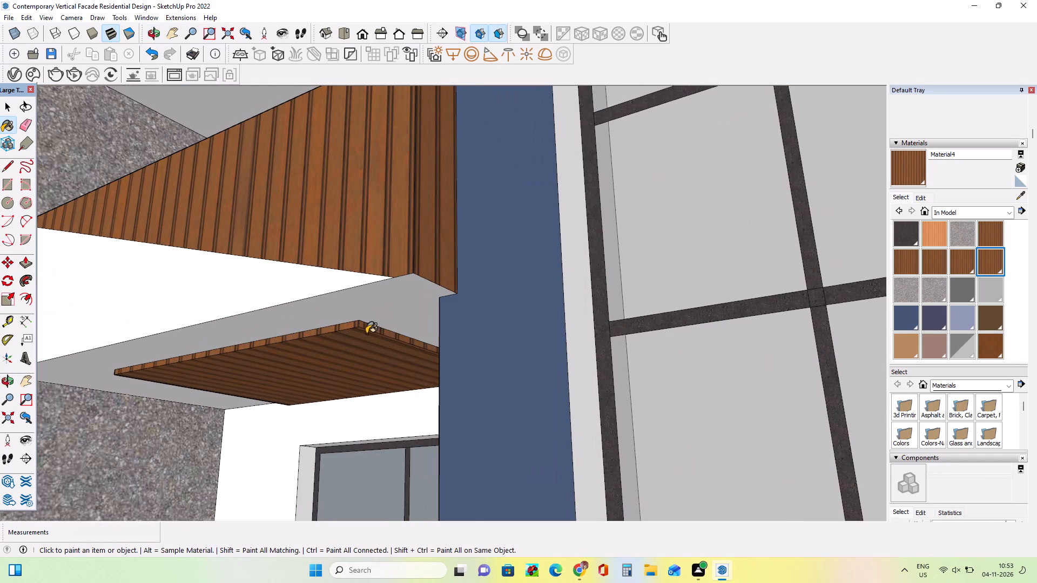
Examine the full facade from the front beside the reference image, checking for remaining differences.
scroll(366, 334, down, 20)
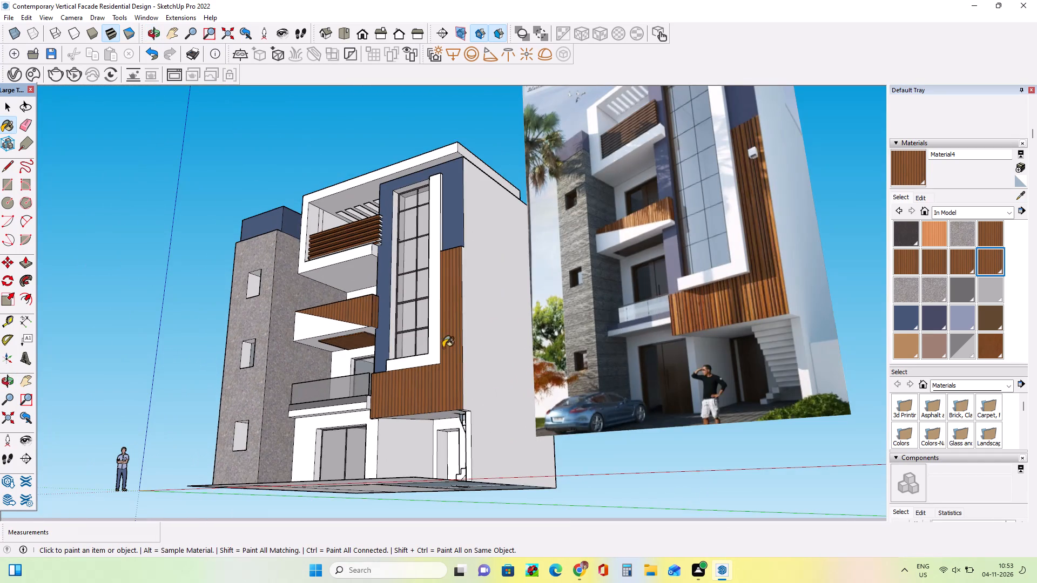
middle_drag(446, 348, 568, 421)
scroll(538, 411, down, 4)
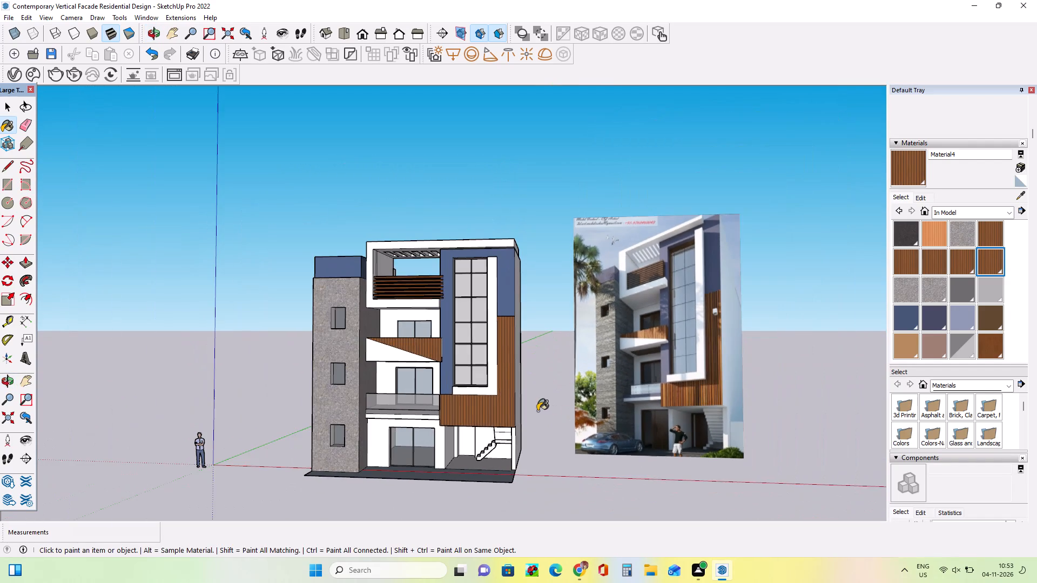
middle_drag(484, 411, 514, 378)
scroll(514, 378, up, 3)
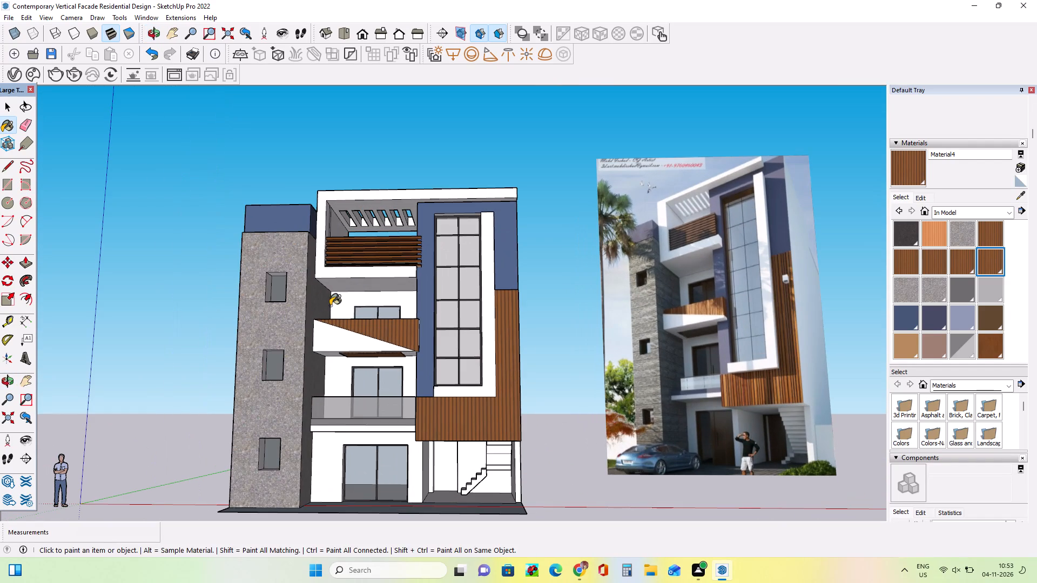
middle_drag(335, 311, 348, 333)
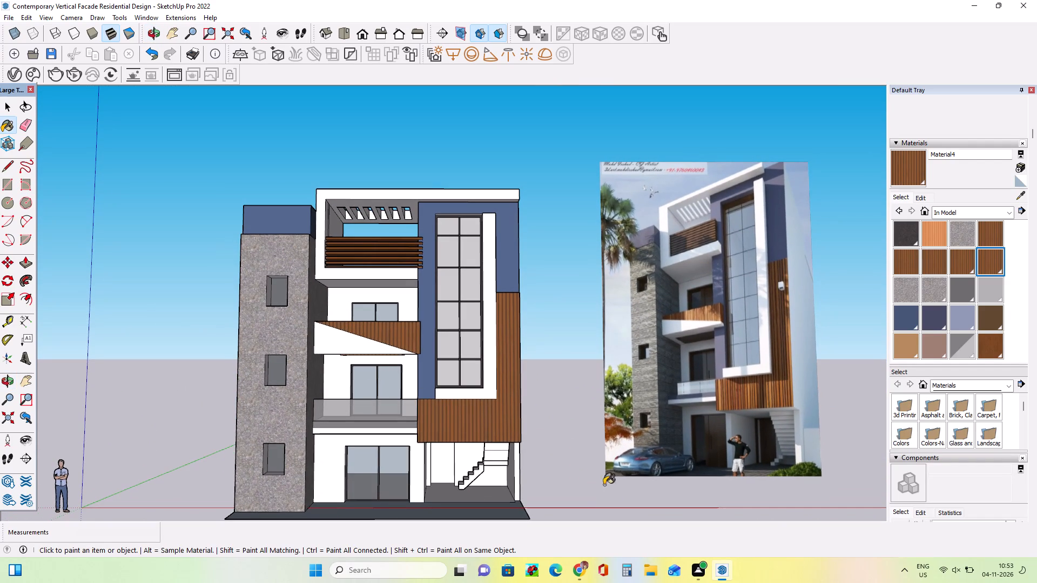
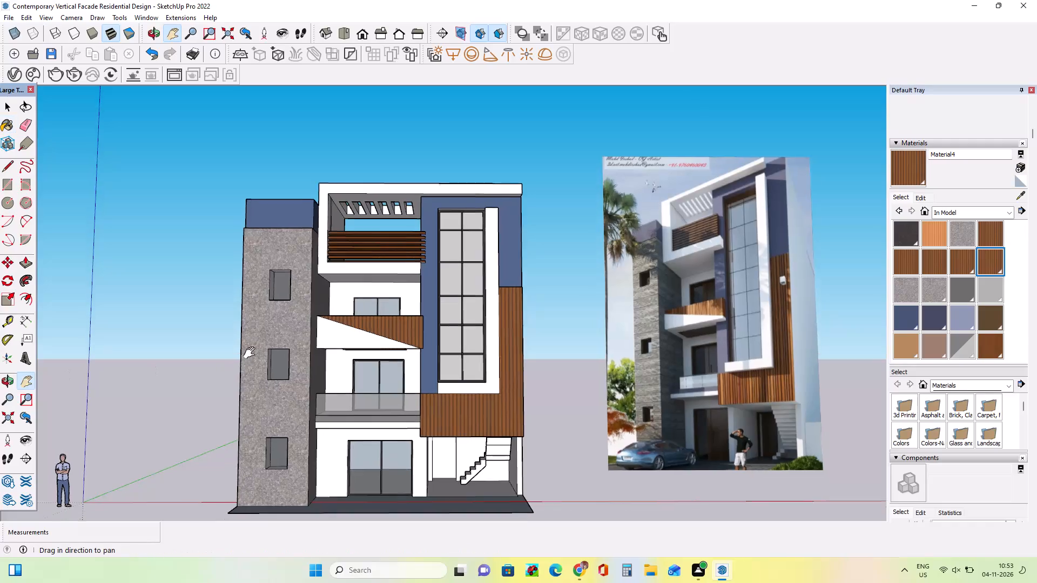
Import the DOOR12 model from the Downloads folder and place it at the ground-floor entrance beside the staircase.
drag(252, 353, 257, 341)
middle_drag(355, 367, 359, 411)
scroll(400, 402, up, 2)
middle_drag(413, 404, 409, 384)
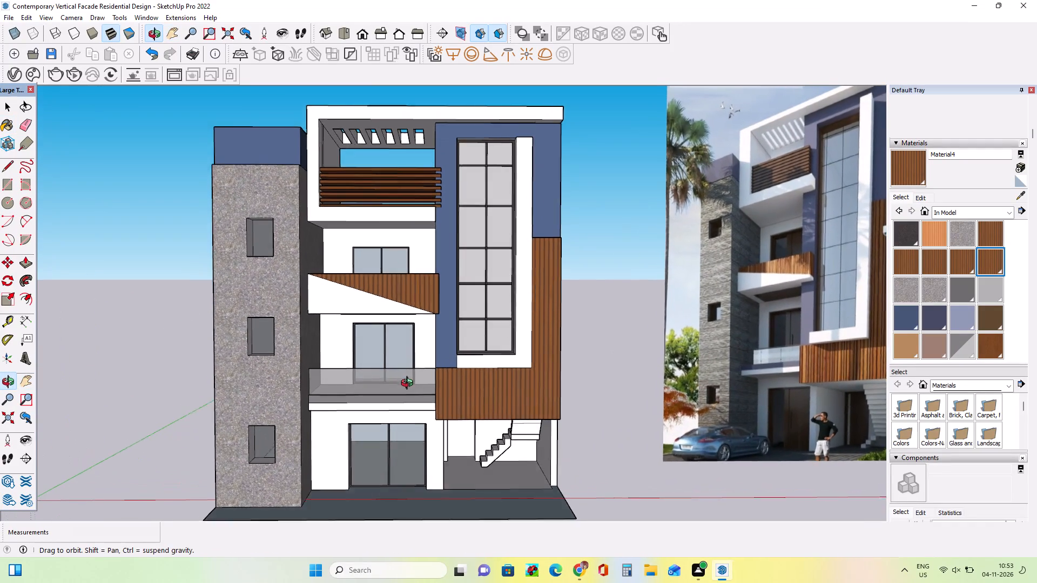
middle_drag(409, 384, 409, 376)
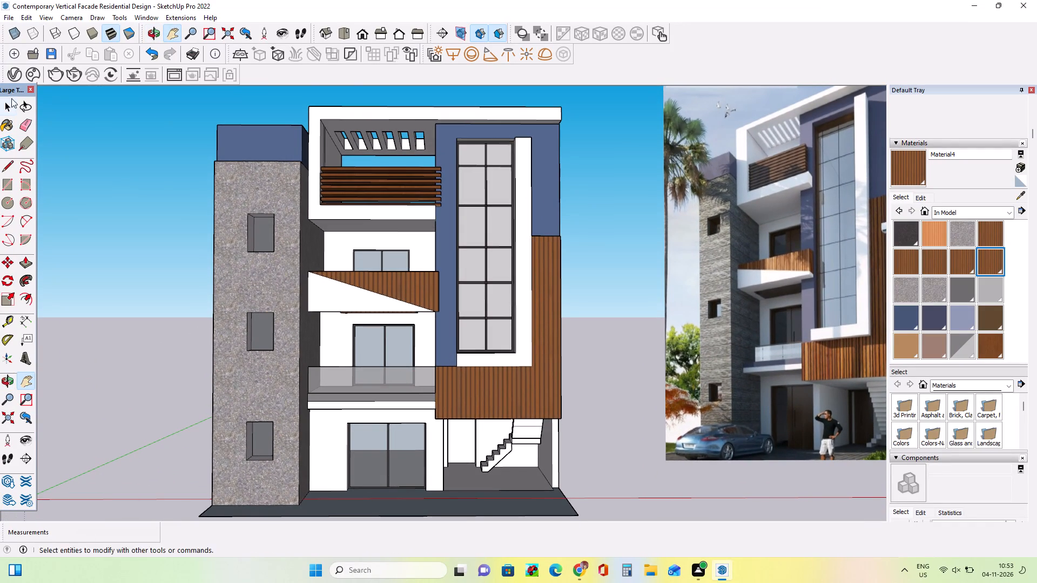
click(4, 15)
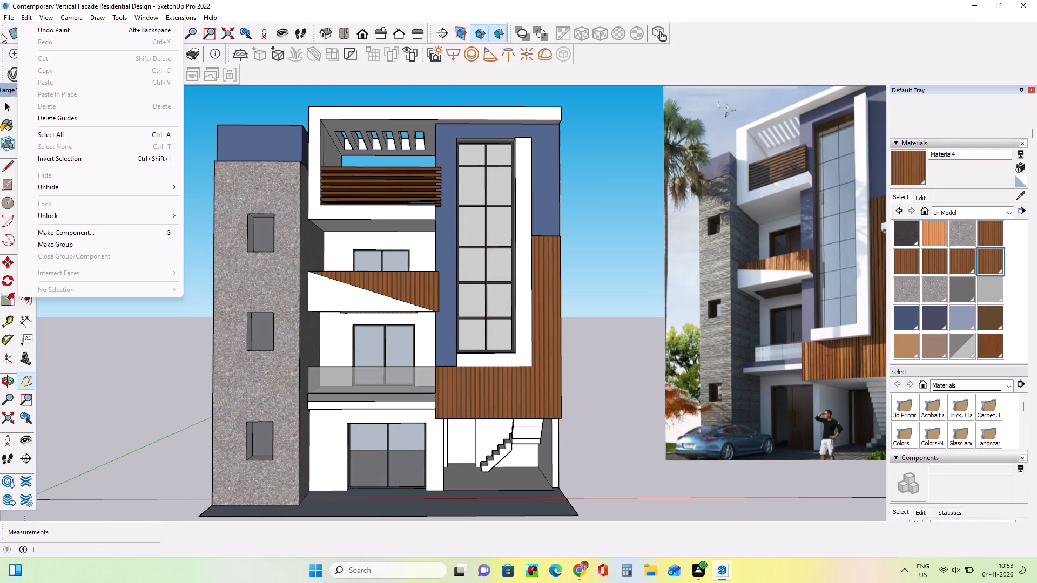
click(45, 209)
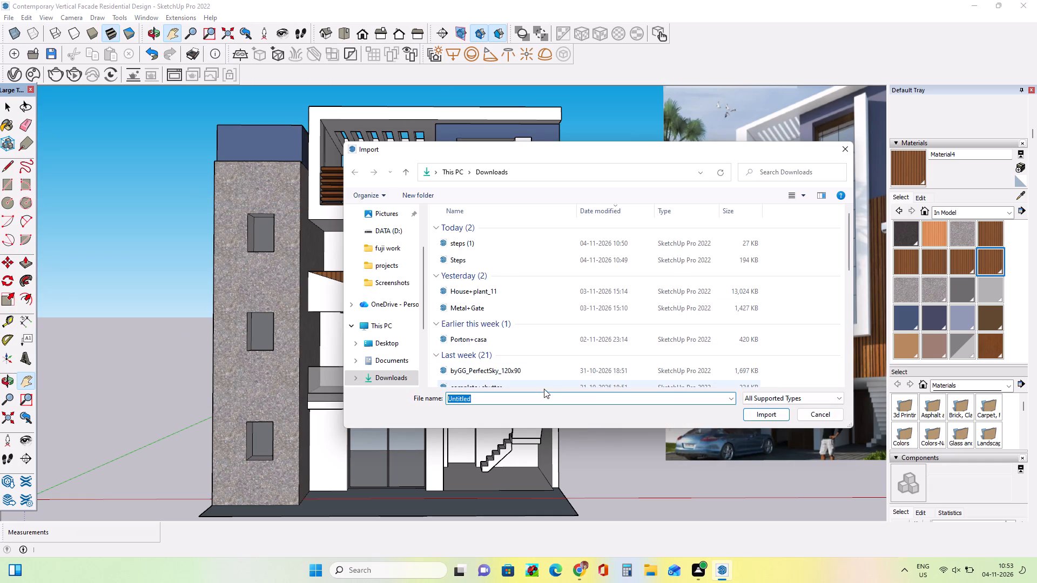
scroll(516, 316, down, 5)
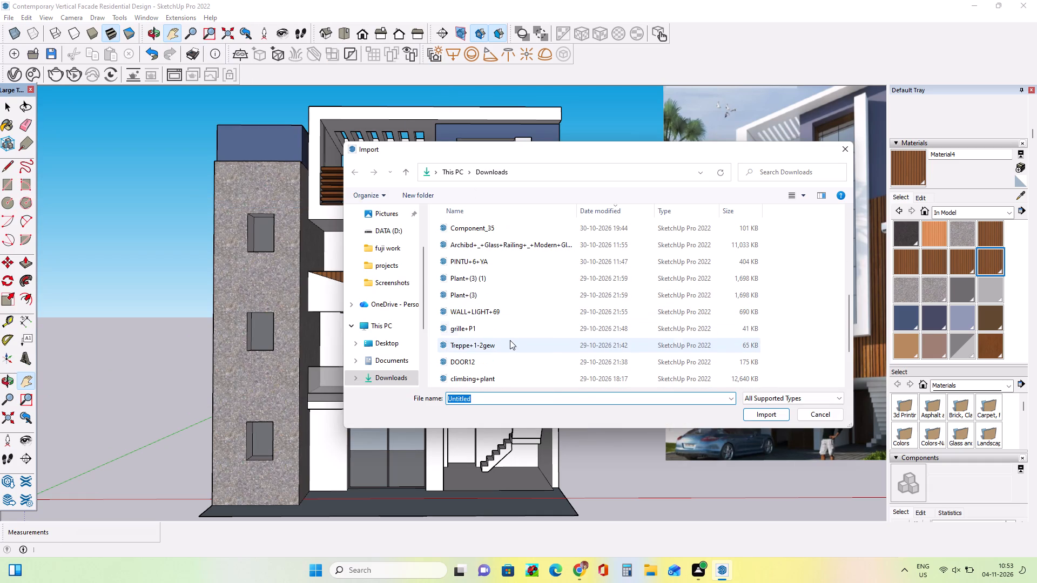
scroll(509, 340, down, 2)
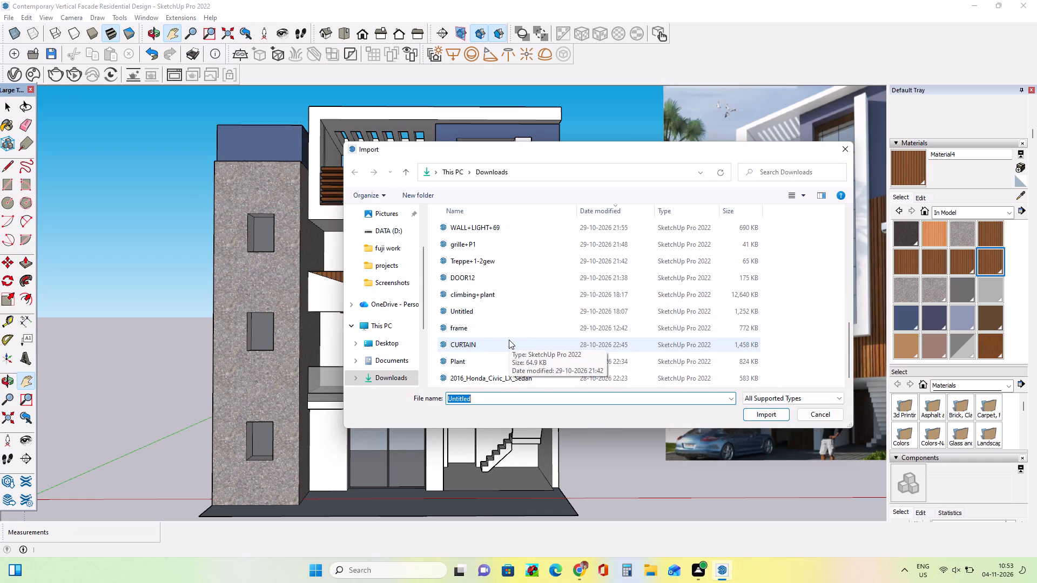
click(484, 272)
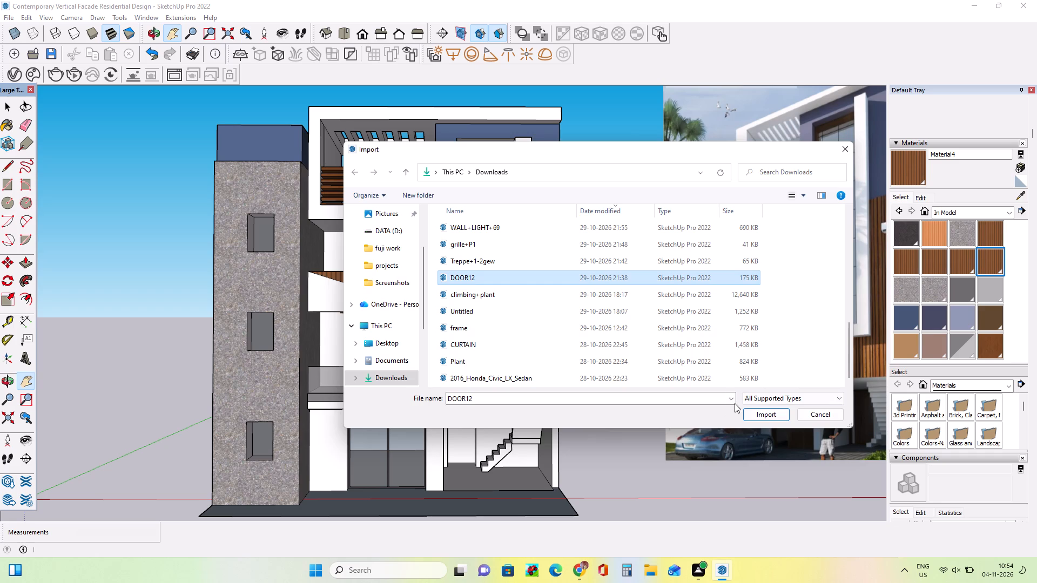
click(750, 413)
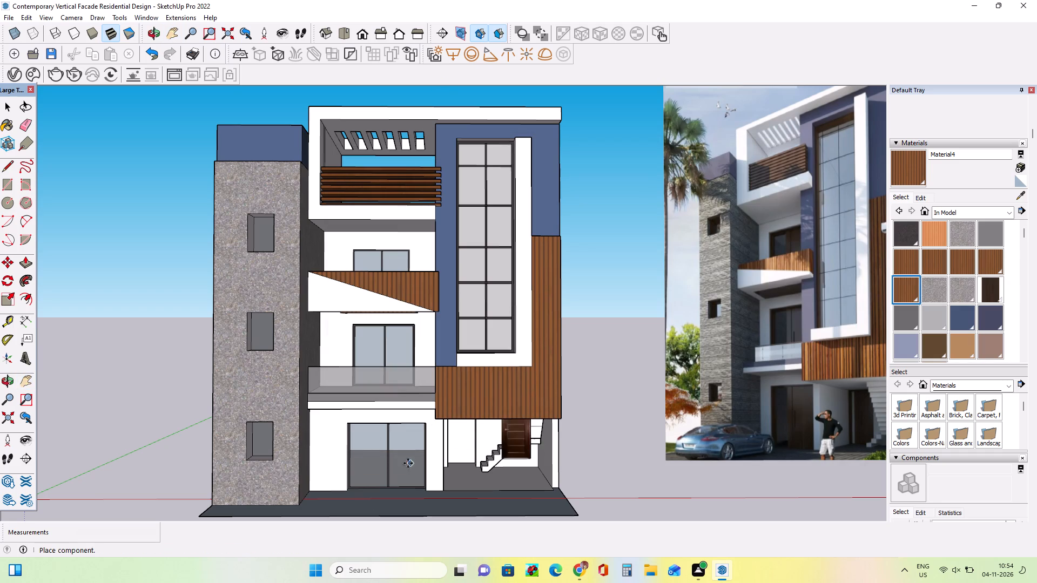
click(351, 475)
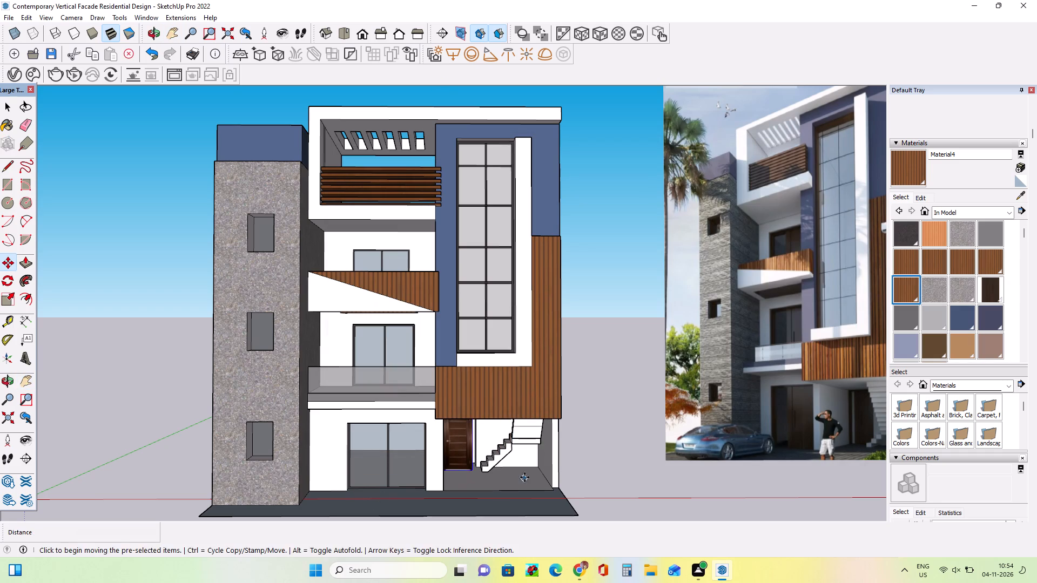
Move the imported door back to the doorway beside the staircase, lining up its edge with the side of the opening.
middle_drag(524, 477, 430, 431)
middle_drag(493, 464, 500, 485)
scroll(468, 482, up, 6)
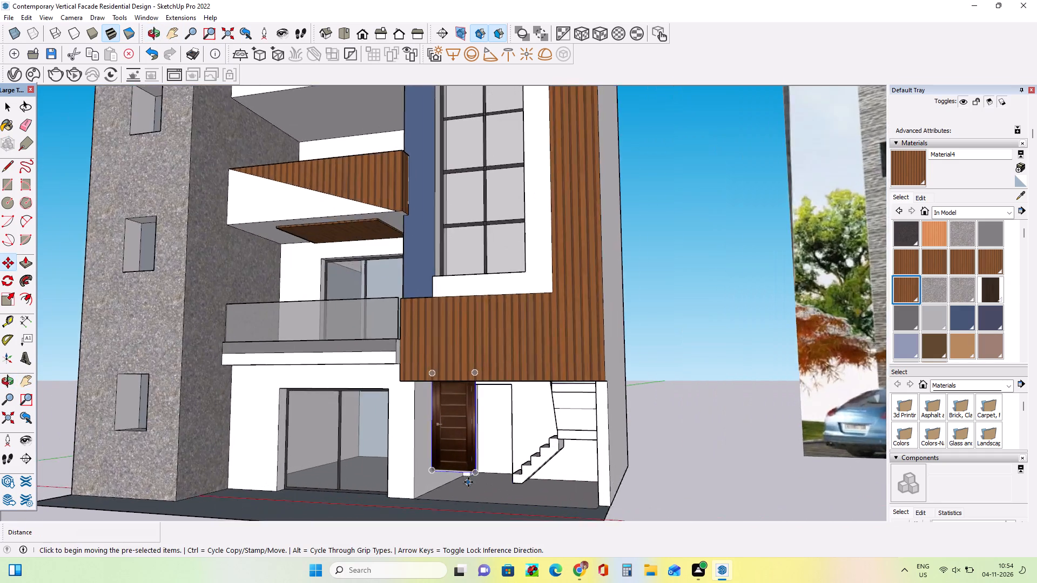
scroll(468, 482, up, 2)
click(478, 466)
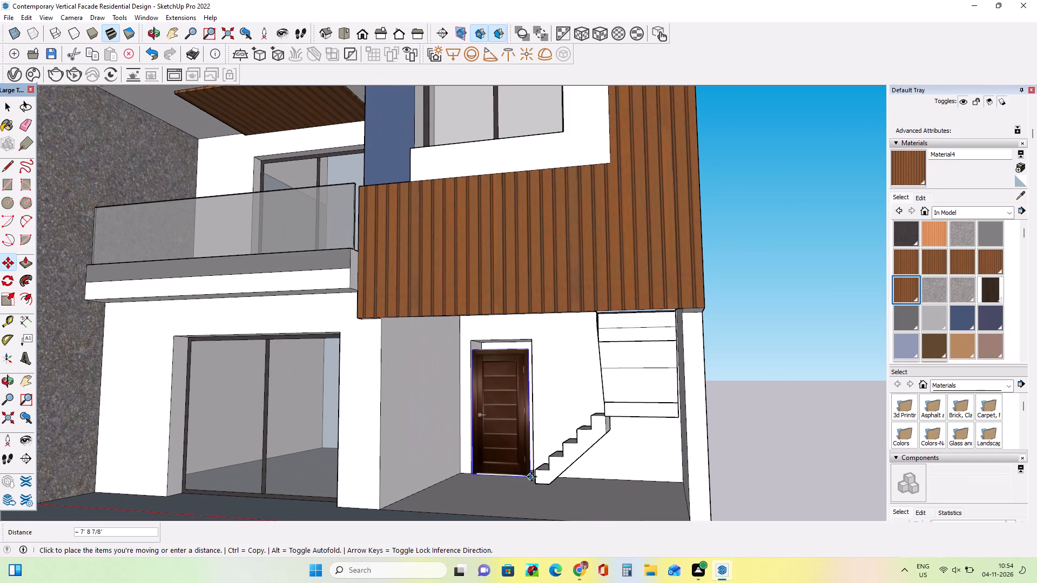
click(532, 471)
middle_drag(437, 488, 505, 460)
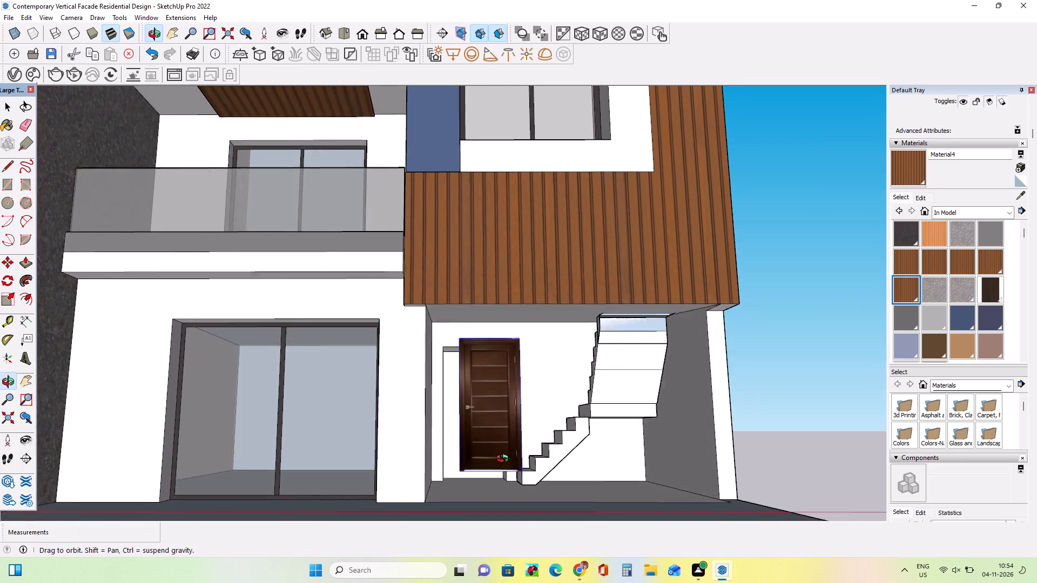
middle_drag(505, 460, 469, 460)
scroll(468, 479, up, 7)
click(475, 463)
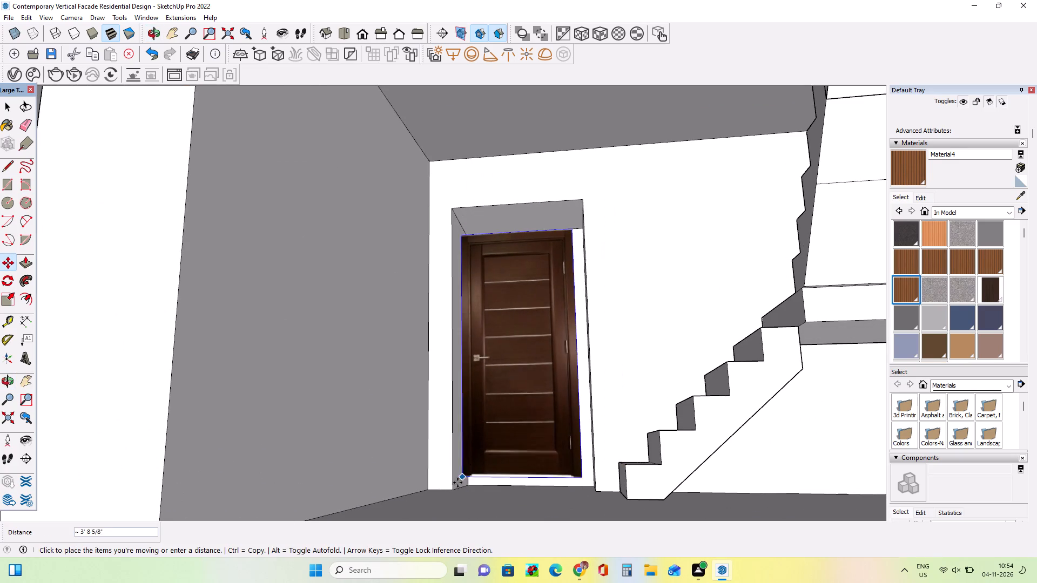
click(468, 469)
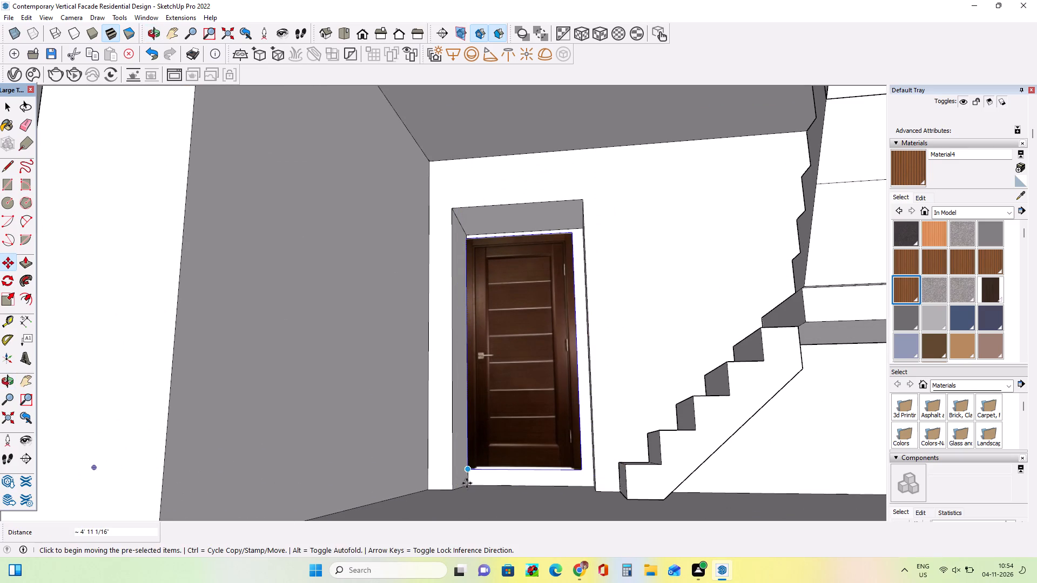
Move the door by its bottom corner onto the doorway's lower front corner beside the stairs, so it stands at floor level.
scroll(468, 497, up, 1)
middle_drag(468, 506, 439, 538)
scroll(486, 495, up, 3)
middle_drag(491, 498, 535, 535)
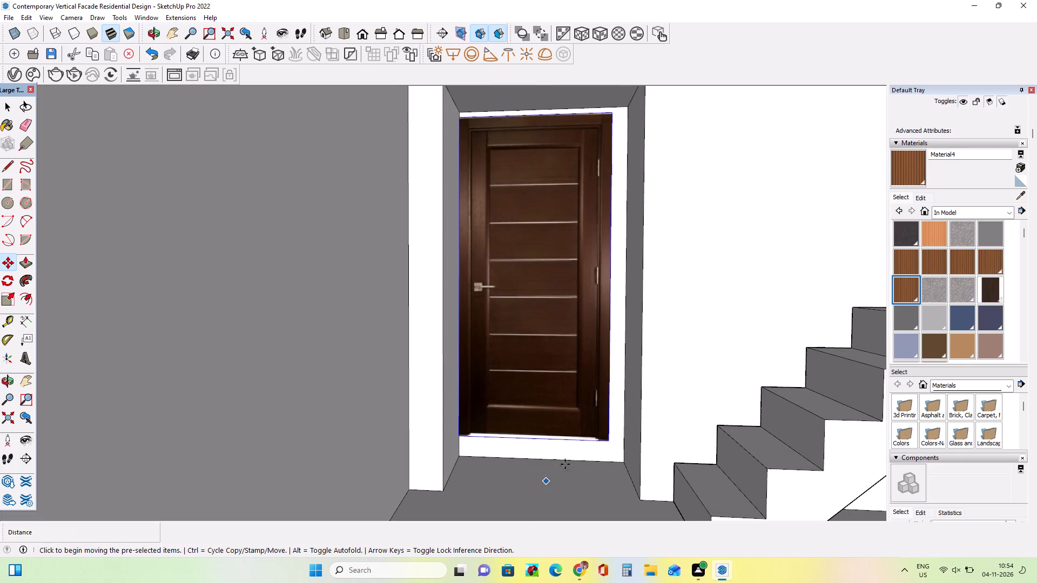
click(606, 444)
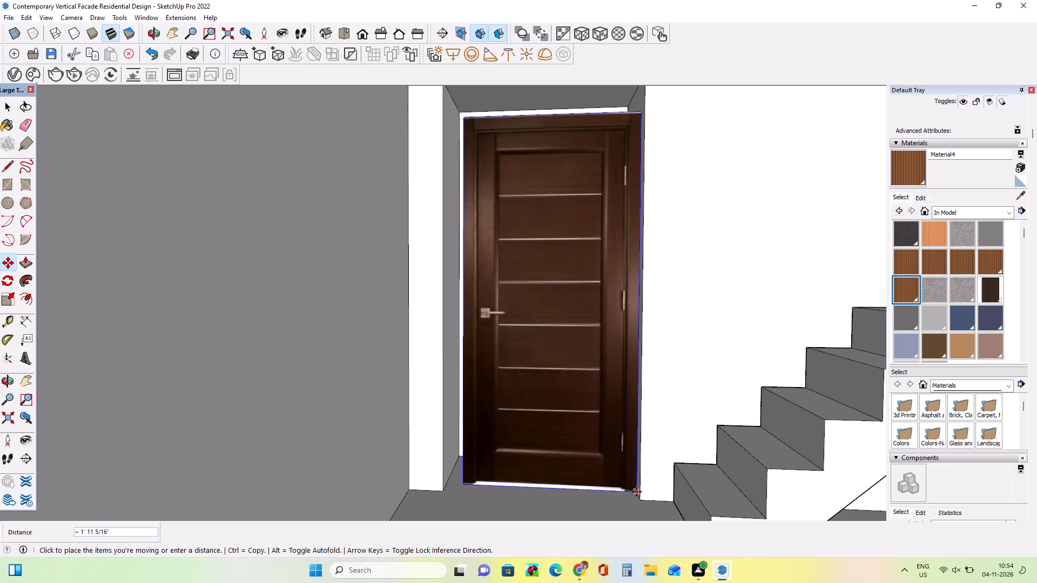
click(642, 497)
middle_drag(472, 455, 441, 461)
scroll(441, 461, down, 2)
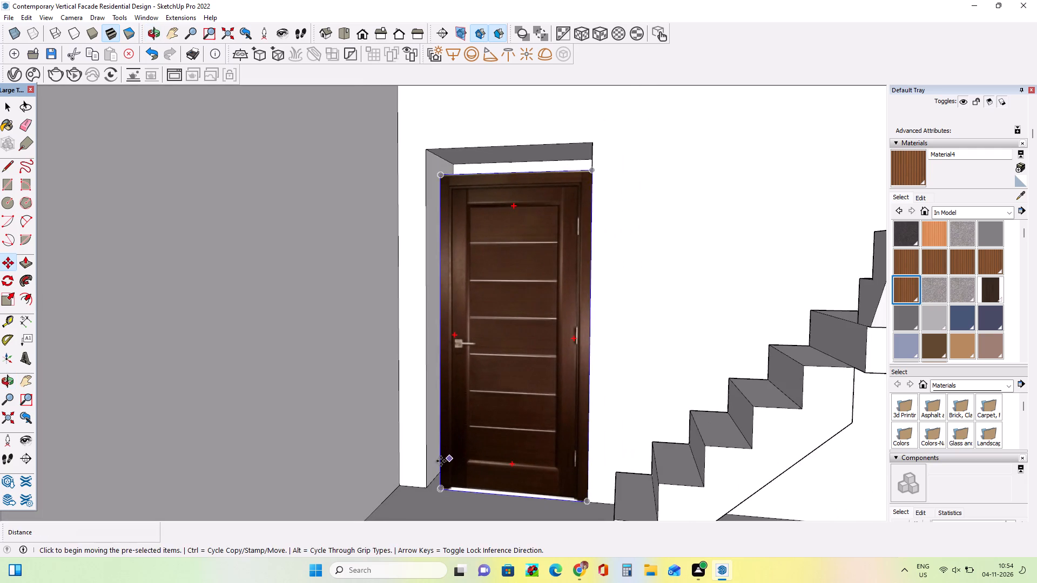
middle_drag(446, 457, 504, 438)
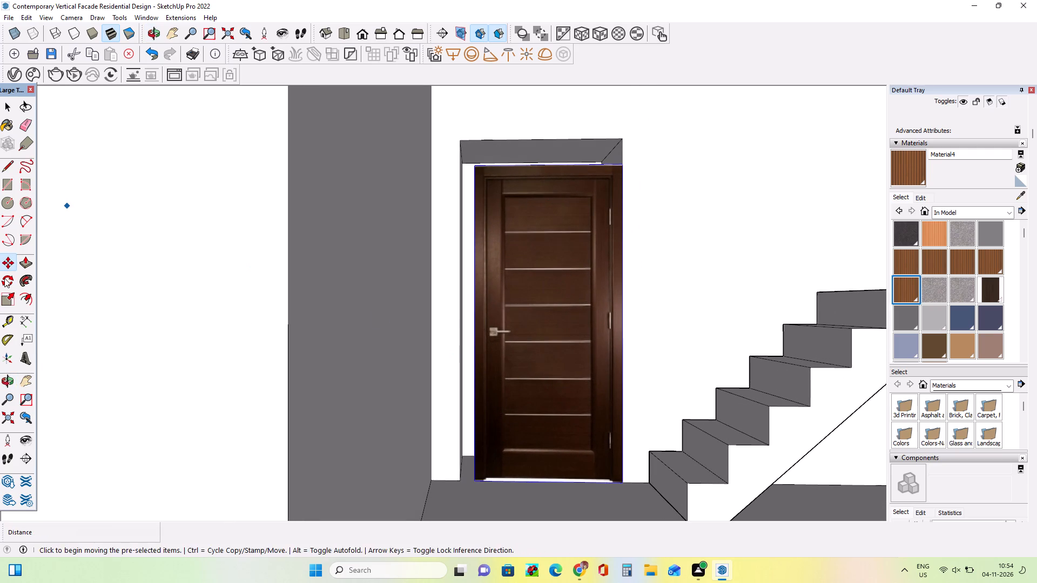
Scale the door's width from its handle side to reach the side edge of the doorway.
click(7, 296)
middle_drag(373, 362, 313, 395)
scroll(570, 336, up, 3)
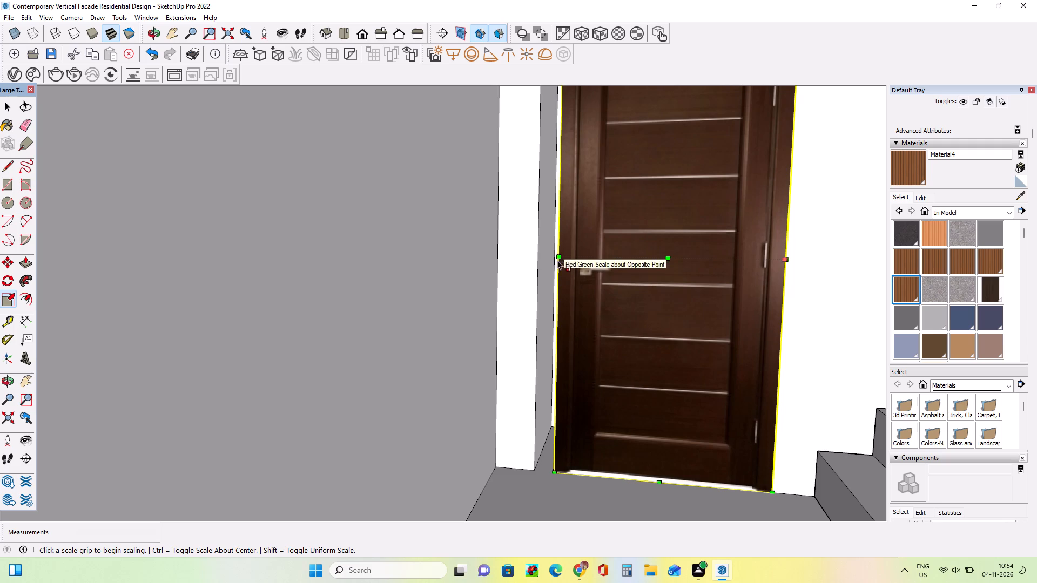
middle_drag(548, 271, 550, 283)
middle_drag(567, 416, 574, 425)
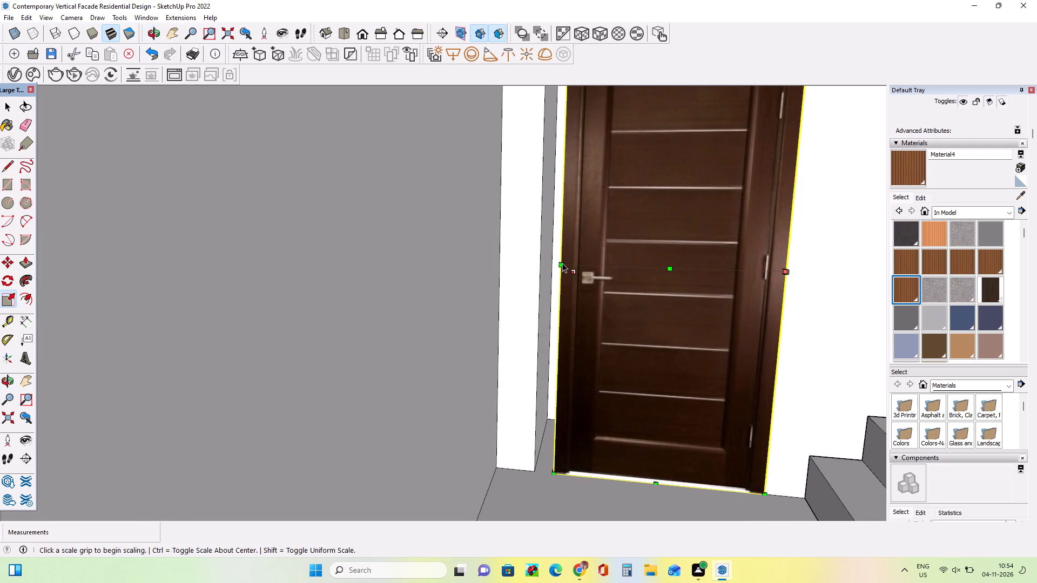
middle_drag(567, 262, 459, 272)
middle_drag(530, 275, 508, 298)
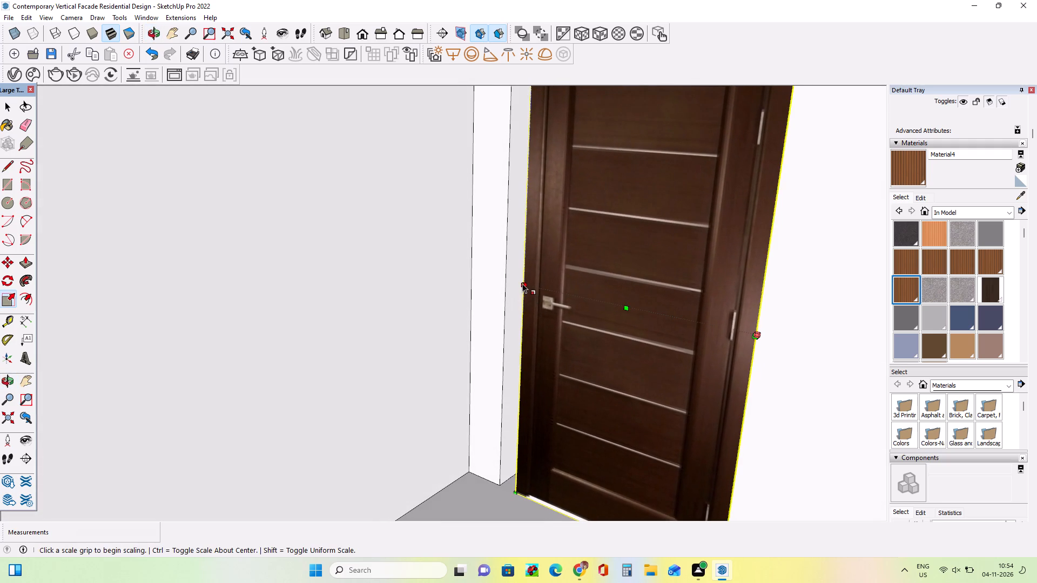
drag(522, 283, 515, 277)
Scale the door's height upward until its top edge meets the top of the doorway opening.
scroll(469, 317, down, 6)
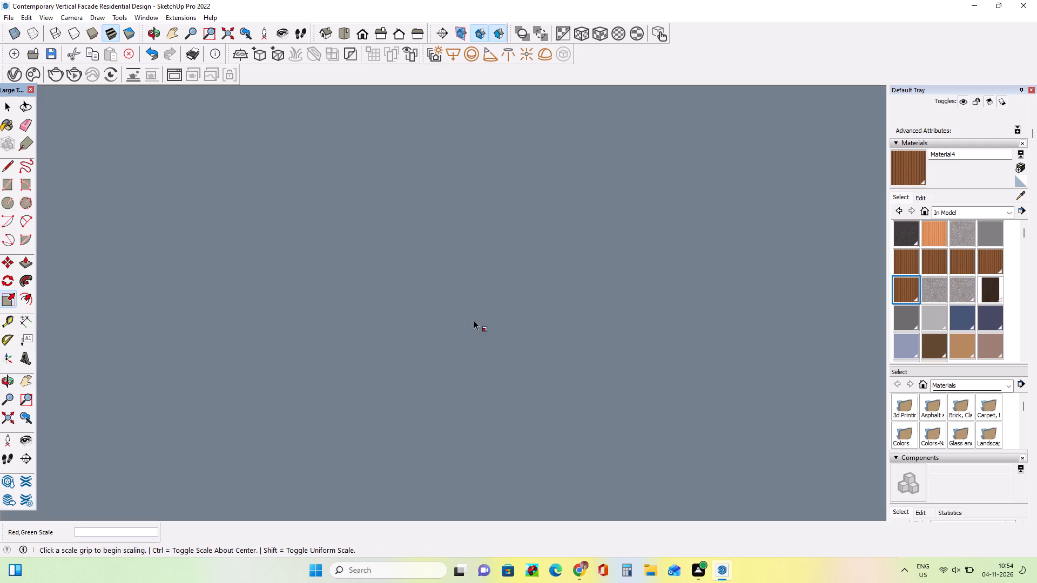
middle_drag(498, 320, 630, 304)
scroll(630, 304, down, 7)
scroll(586, 324, down, 12)
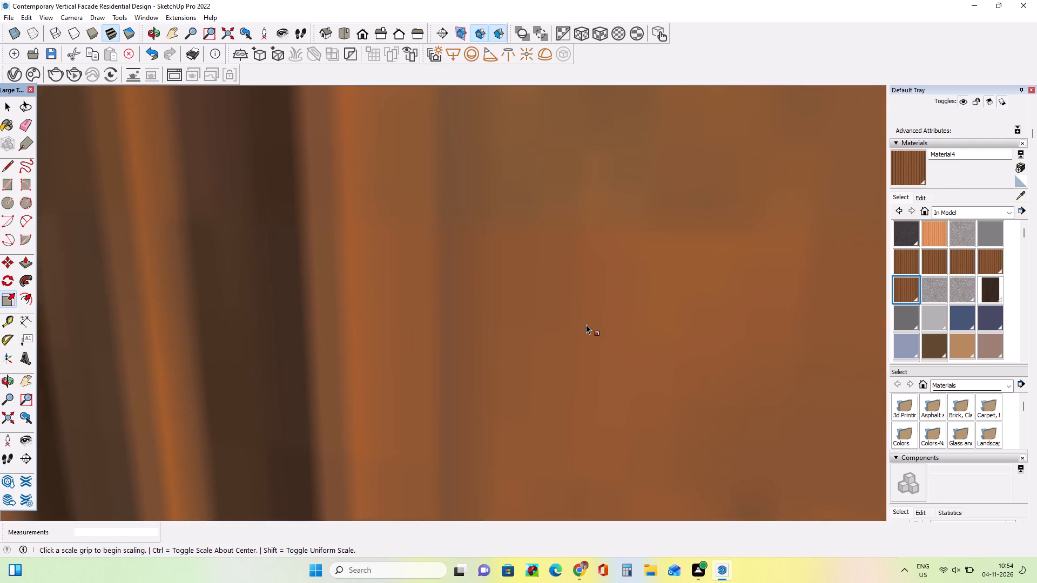
scroll(586, 324, down, 16)
scroll(542, 342, down, 10)
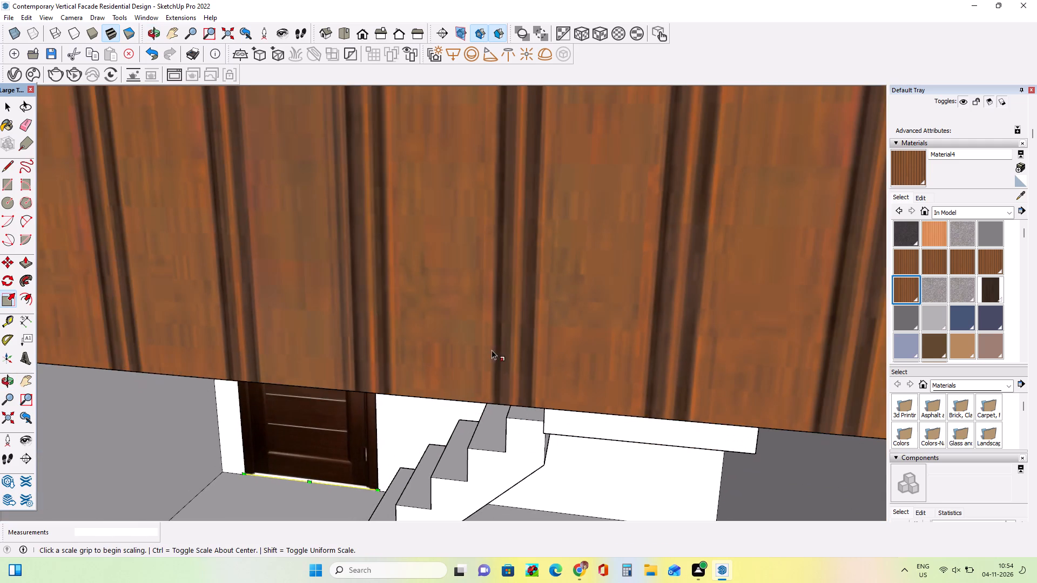
middle_drag(493, 328, 549, 200)
scroll(126, 457, up, 4)
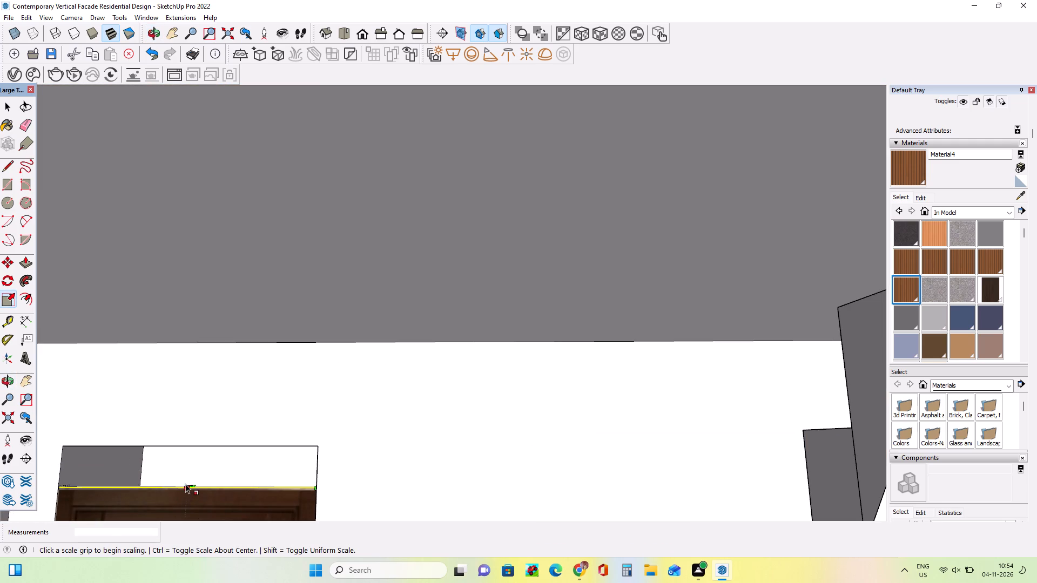
scroll(192, 484, up, 7)
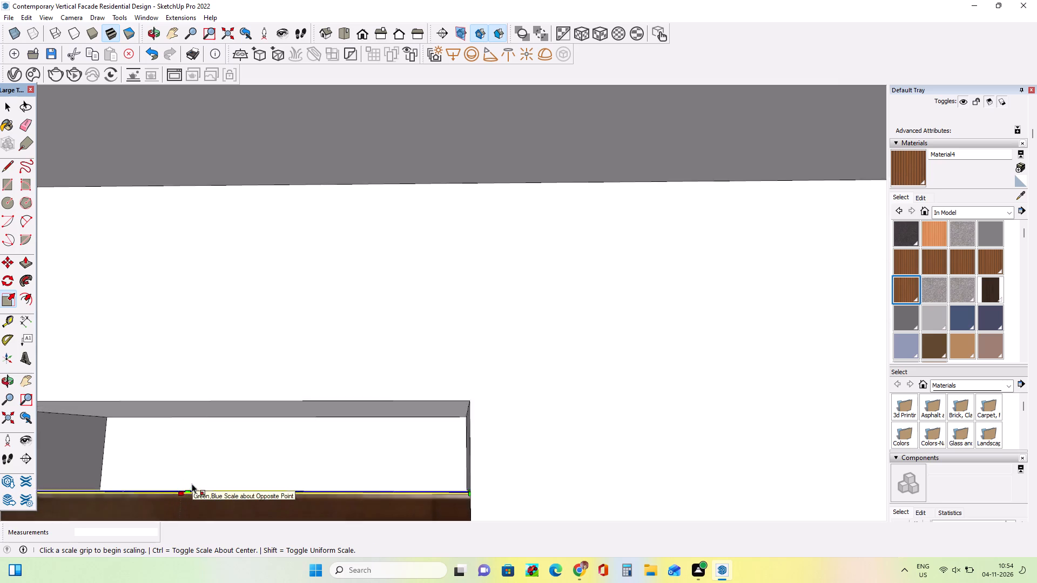
scroll(192, 484, up, 3)
drag(188, 496, 228, 368)
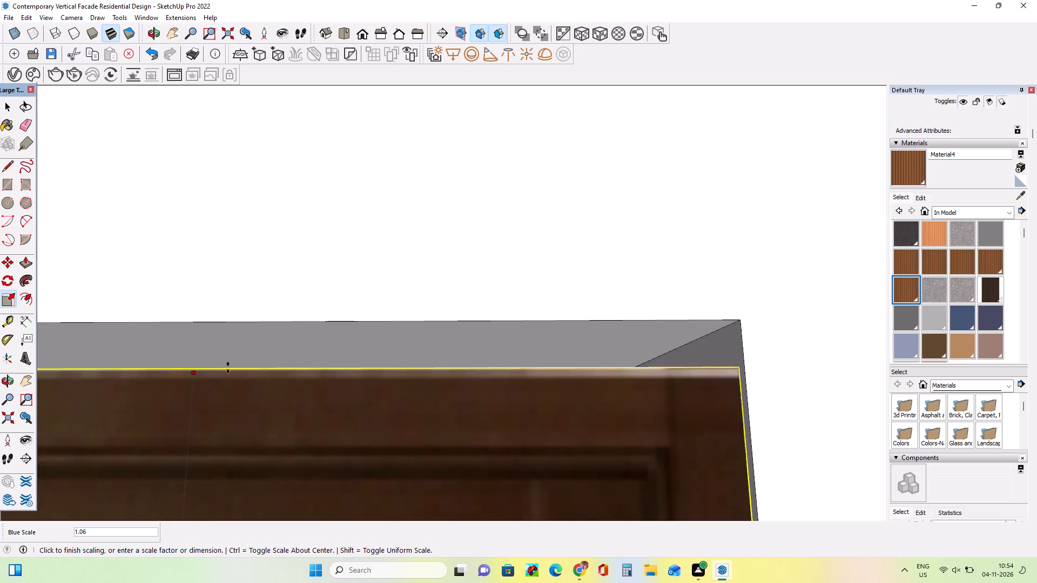
drag(228, 368, 241, 343)
Examine the fitted entrance door and the whole facade against the reference image from several front views.
scroll(292, 358, down, 5)
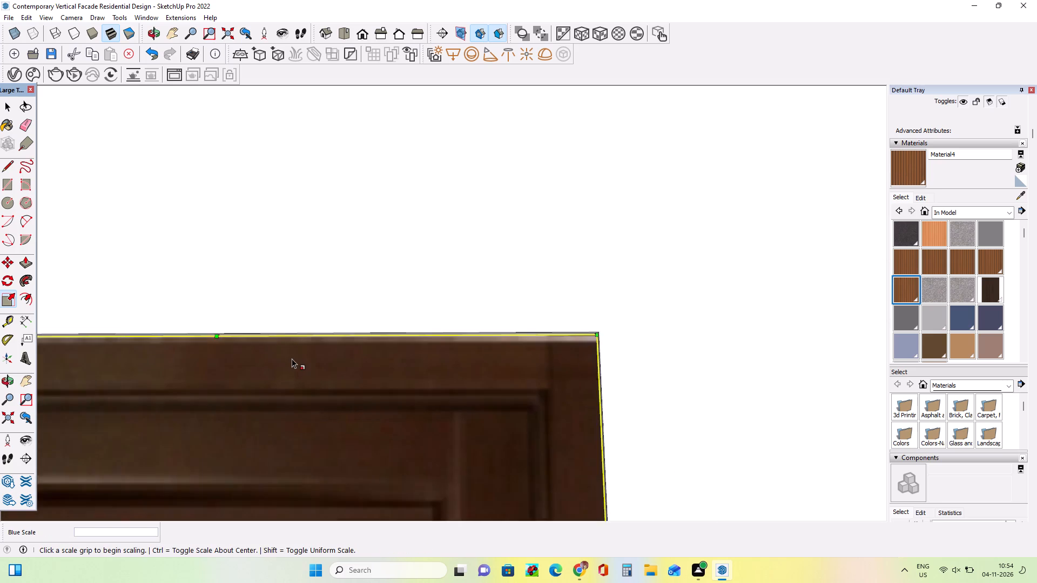
scroll(292, 358, down, 4)
scroll(406, 371, down, 20)
scroll(406, 371, down, 3)
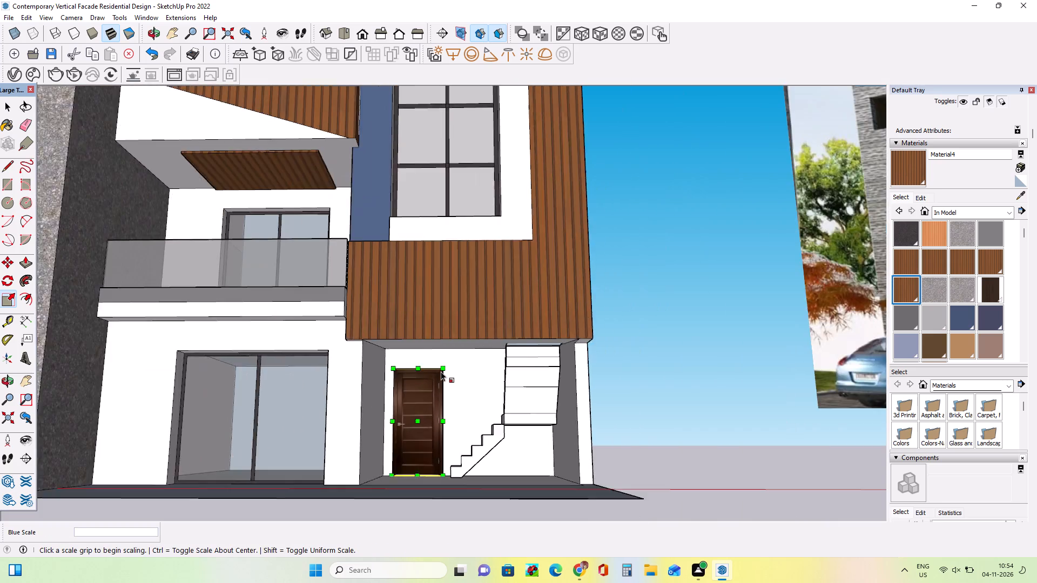
scroll(441, 371, down, 6)
middle_drag(459, 388, 460, 442)
scroll(460, 442, down, 7)
middle_drag(486, 402, 489, 374)
scroll(474, 381, up, 3)
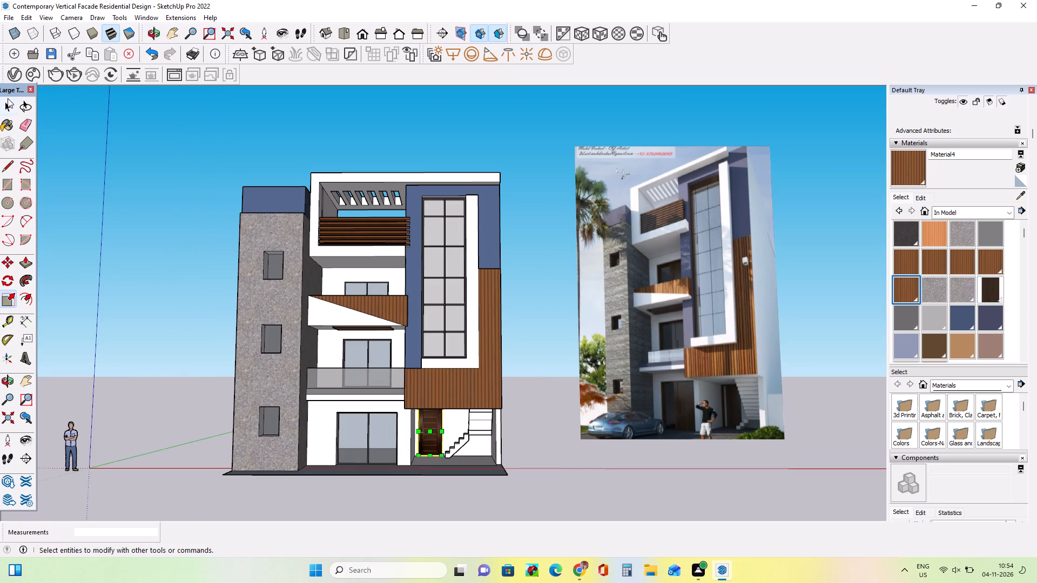
click(8, 104)
click(196, 154)
middle_drag(240, 300, 242, 294)
scroll(243, 294, down, 2)
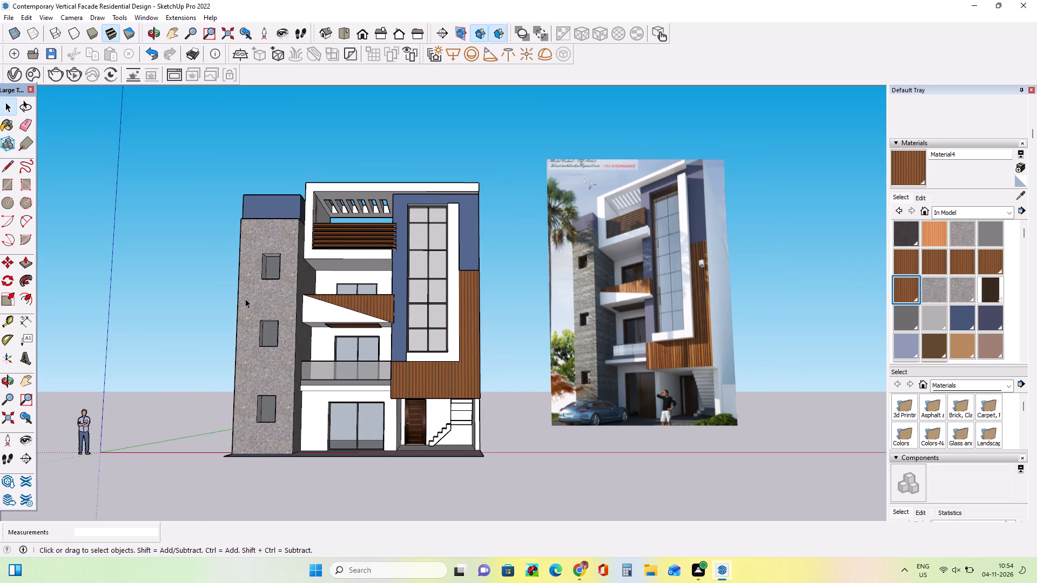
scroll(259, 289, up, 3)
middle_drag(198, 301, 221, 311)
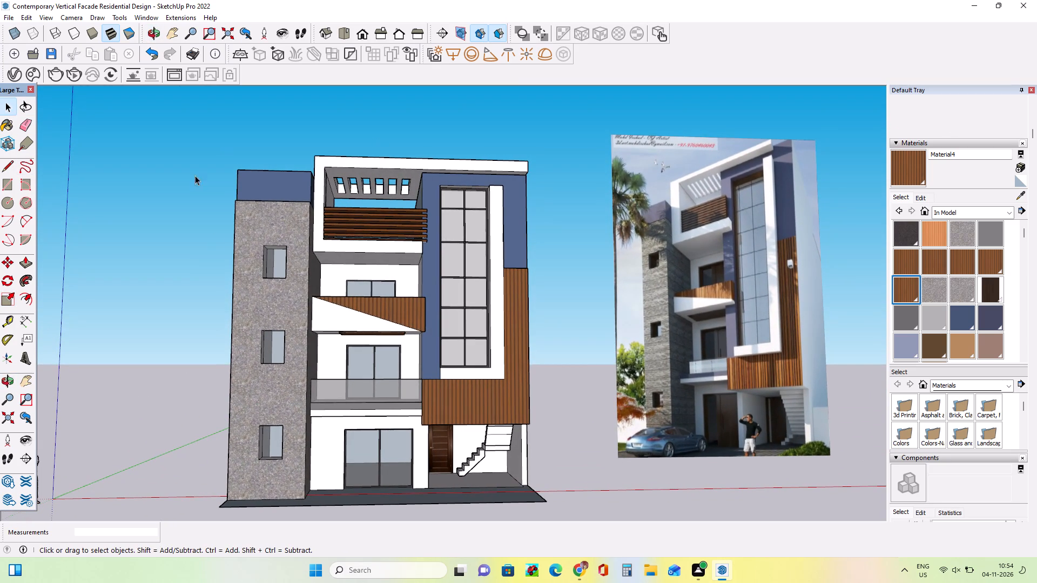
middle_drag(295, 246, 295, 246)
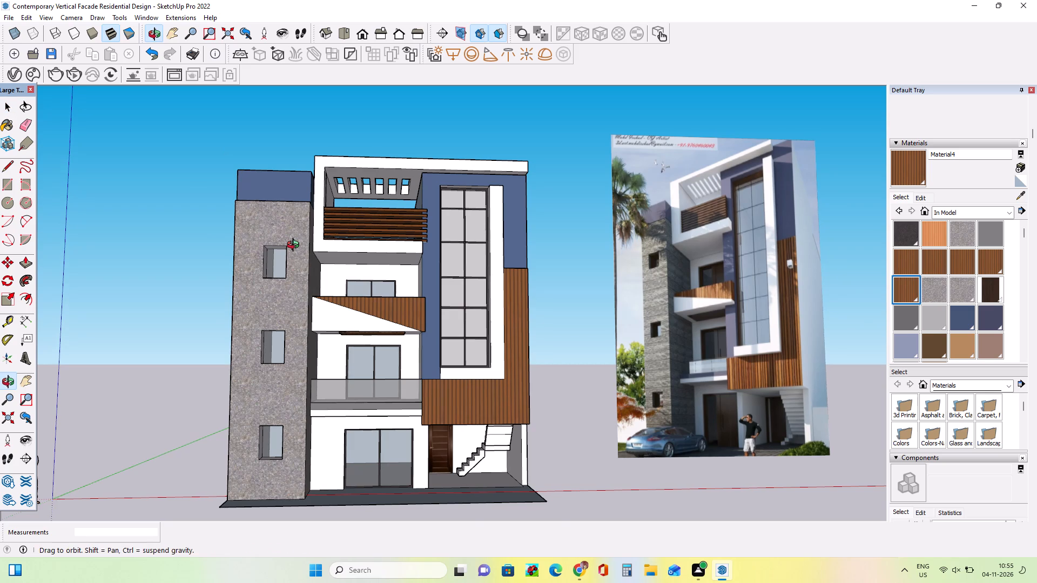
middle_drag(295, 246, 297, 252)
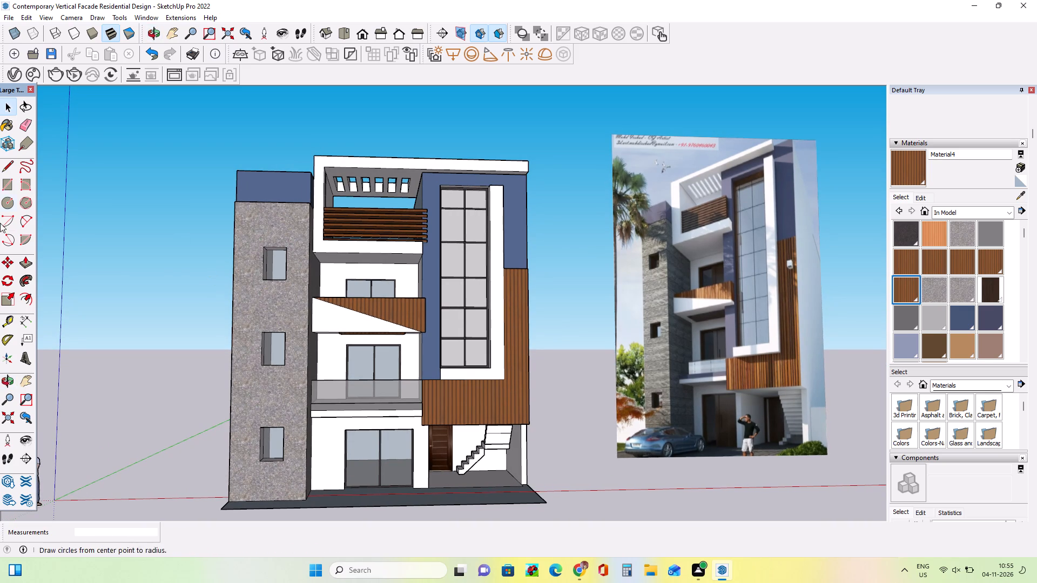
click(18, 384)
drag(190, 367, 164, 342)
scroll(284, 384, up, 1)
middle_drag(419, 299, 413, 299)
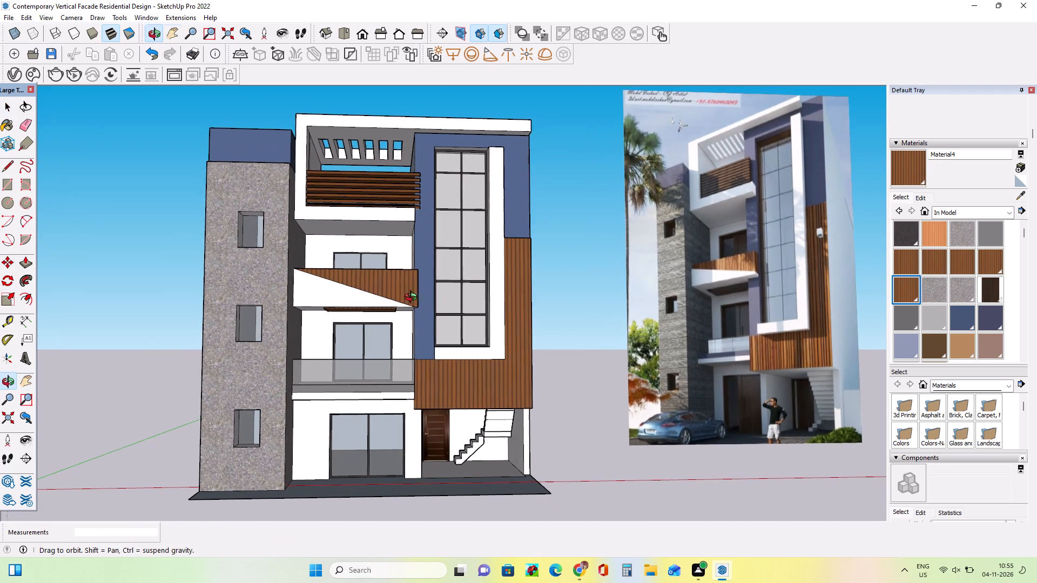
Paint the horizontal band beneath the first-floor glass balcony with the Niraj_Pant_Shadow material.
middle_drag(413, 299, 397, 300)
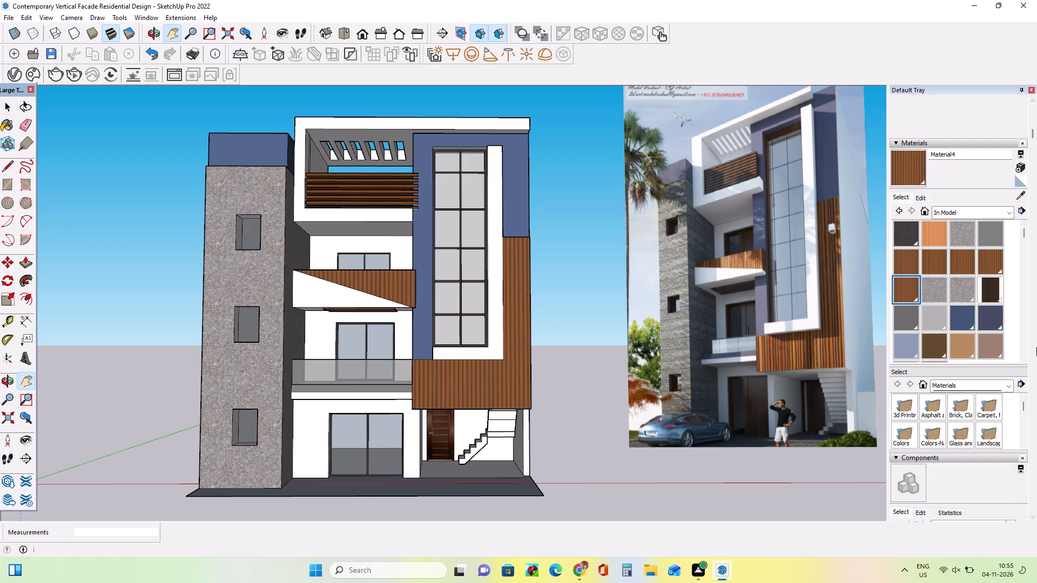
click(991, 319)
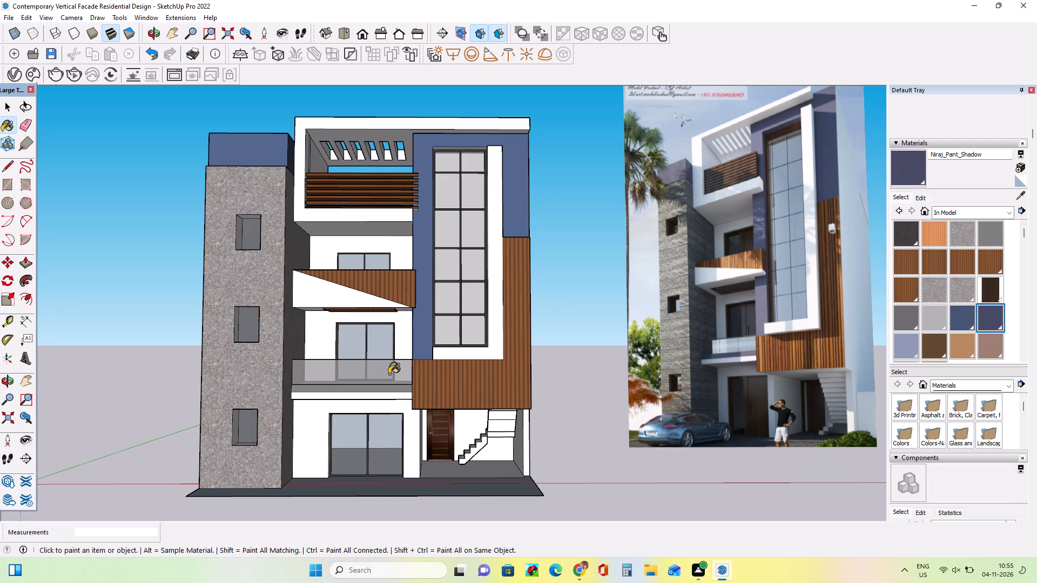
click(388, 391)
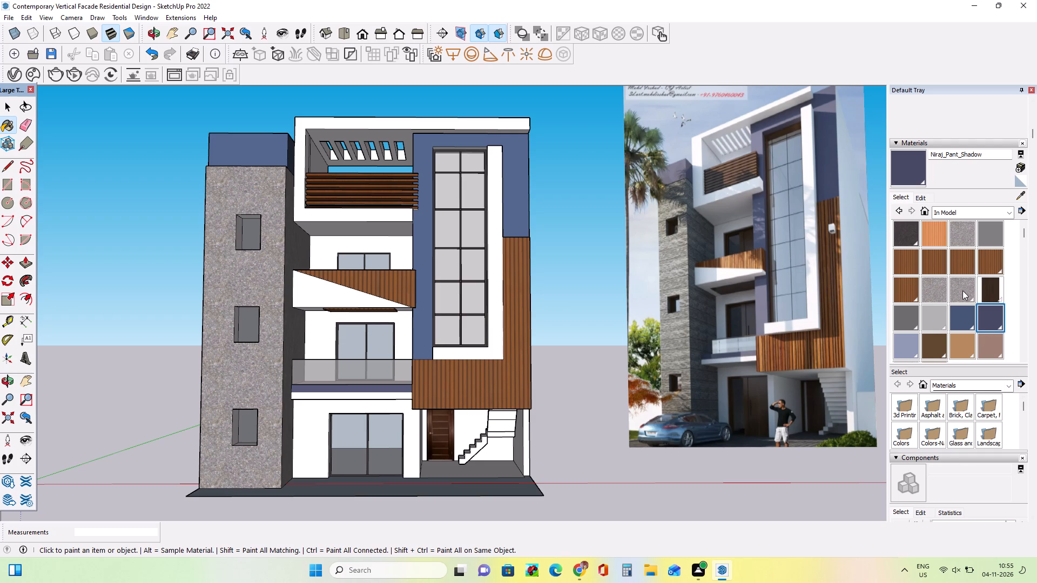
Paint the building's base slab with Polished Concrete New, replacing it with Concrete Form 4x8 from the Asphalt and Concrete materials.
click(991, 212)
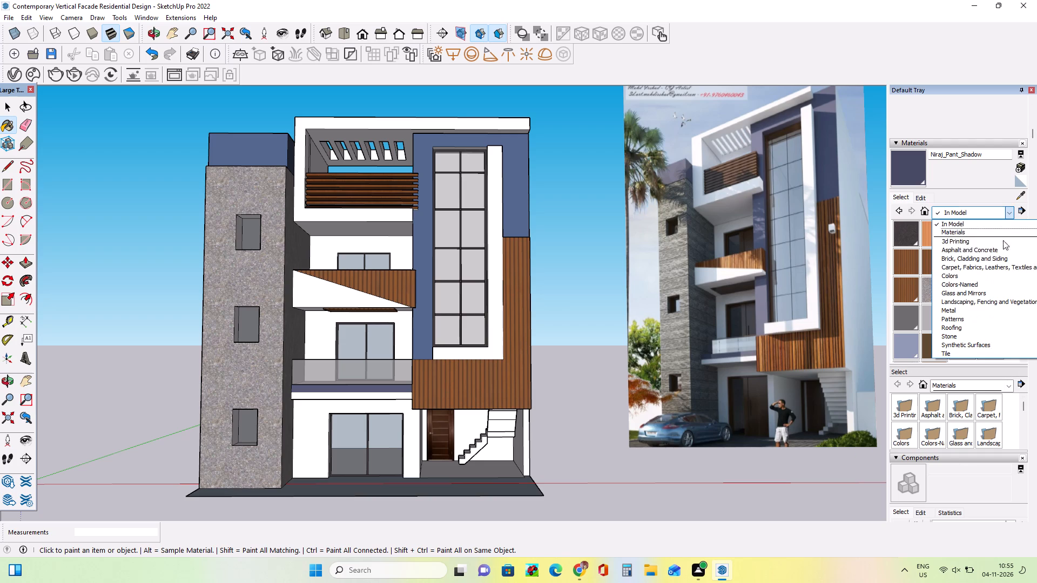
click(1002, 250)
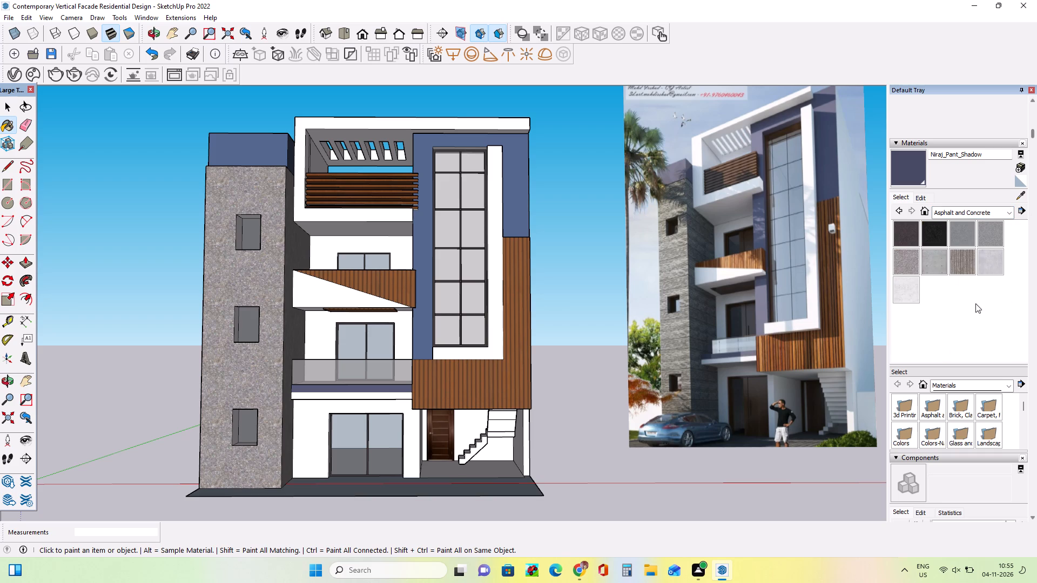
click(991, 259)
click(487, 489)
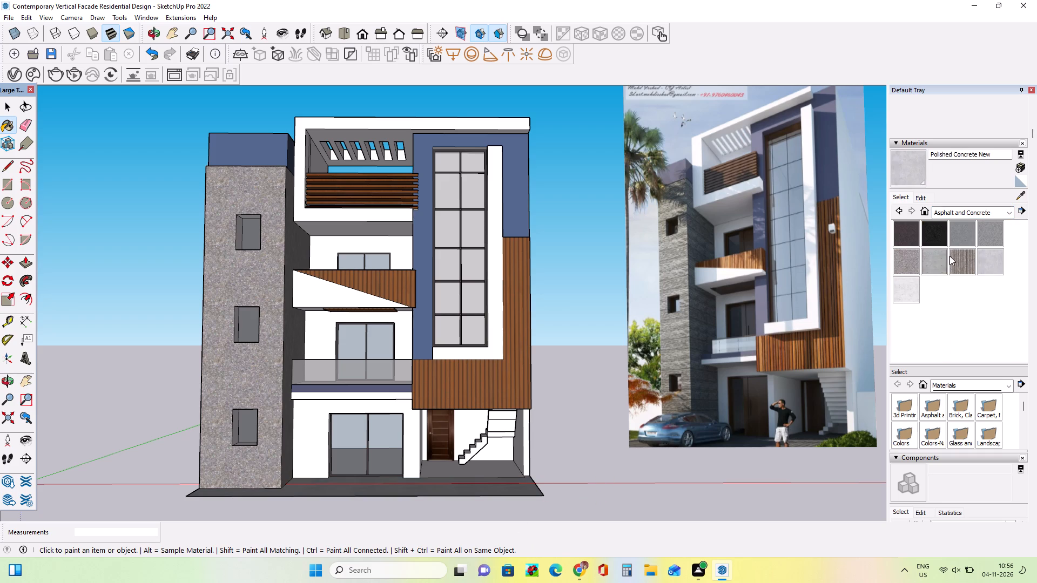
click(944, 263)
click(493, 483)
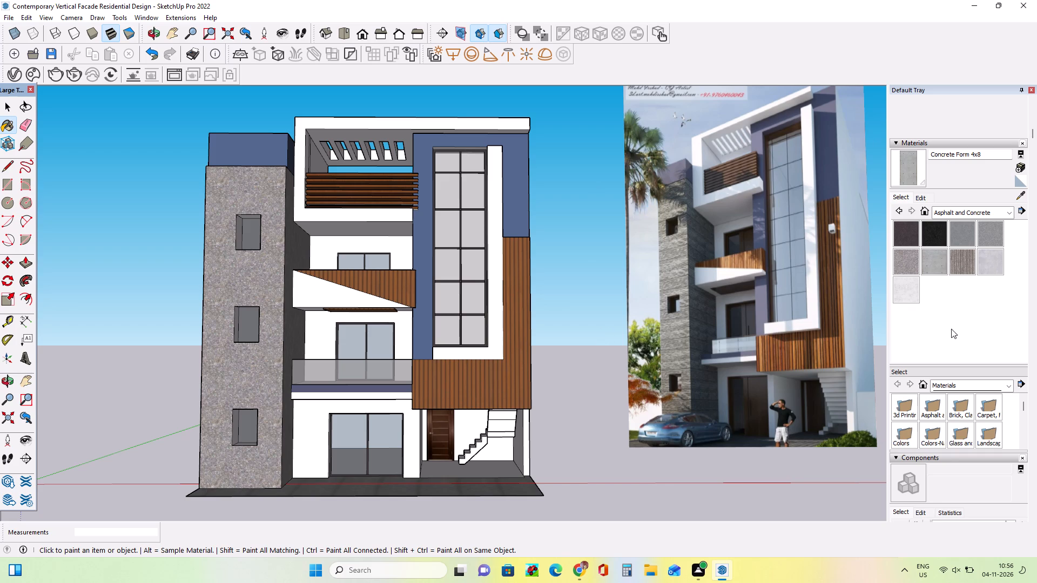
Draw a large ground rectangle of about 46' by 56' around the building's base, extending well beyond it on all sides.
scroll(556, 318, down, 1)
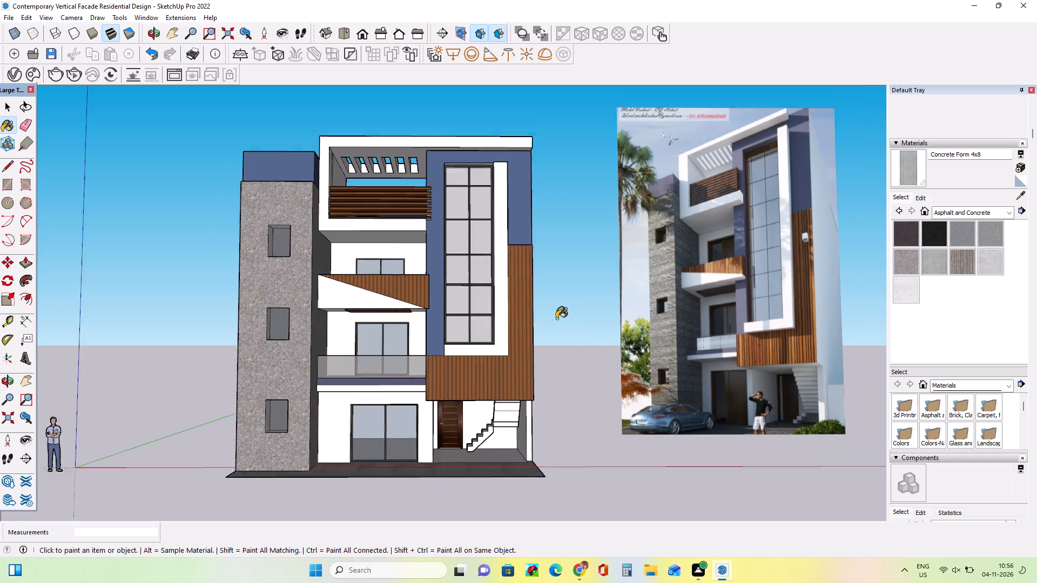
scroll(556, 318, down, 3)
scroll(715, 395, up, 6)
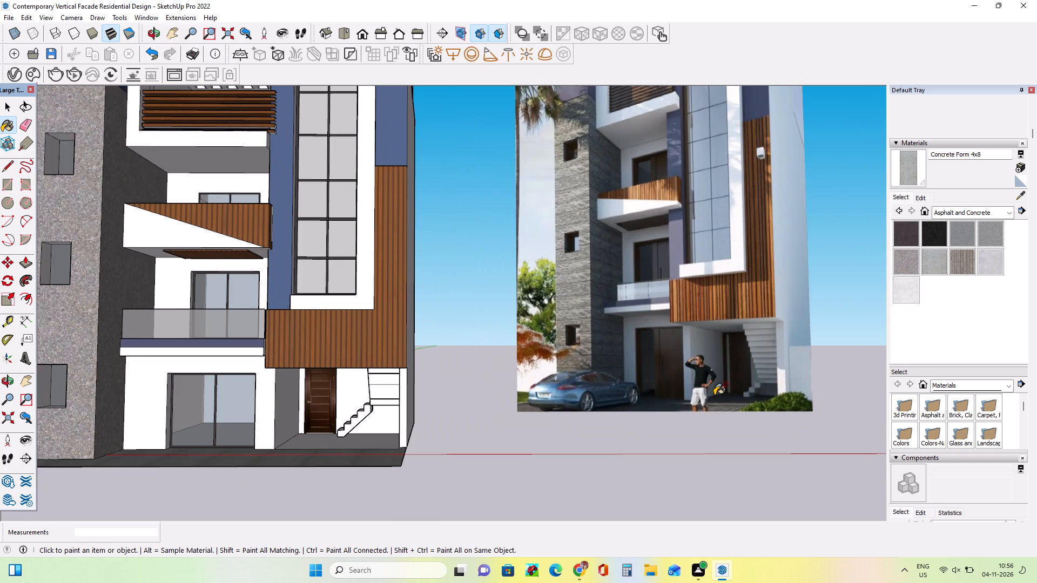
scroll(720, 395, down, 4)
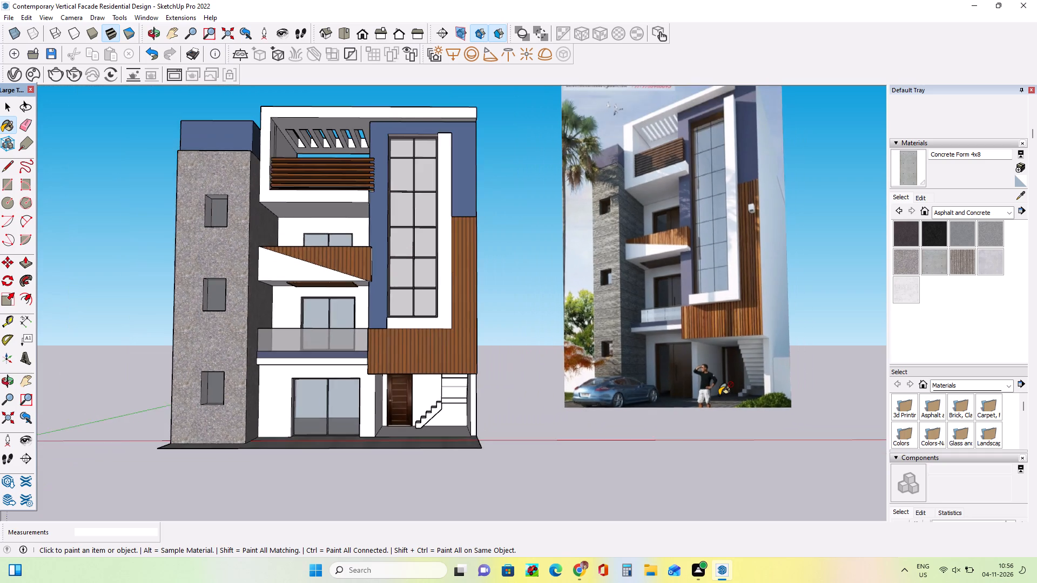
scroll(720, 395, down, 3)
middle_drag(686, 434, 703, 190)
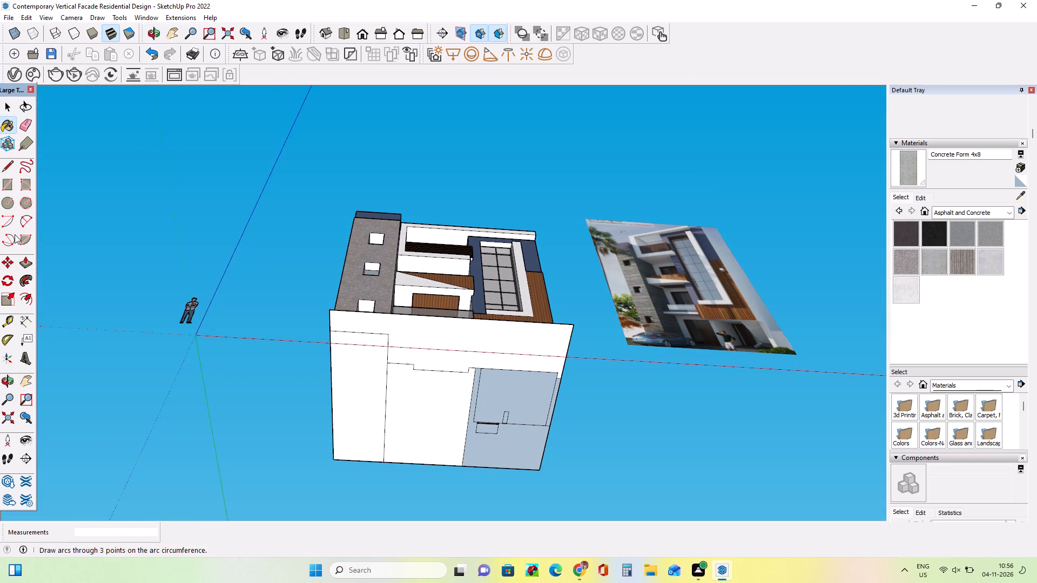
click(6, 183)
click(302, 493)
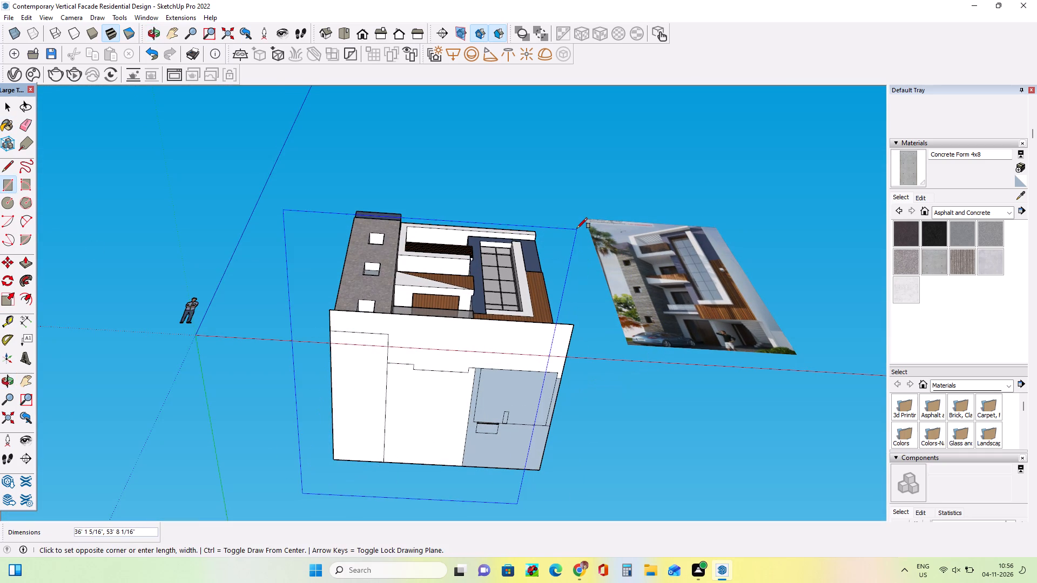
click(662, 220)
Paint the new ground rectangle around the building with Pavers with Grass Brick from the Landscaping, Fencing and Vegetation materials.
middle_drag(423, 244, 389, 563)
scroll(379, 465, down, 4)
middle_drag(379, 465, 390, 490)
scroll(383, 498, up, 3)
middle_drag(383, 498, 385, 476)
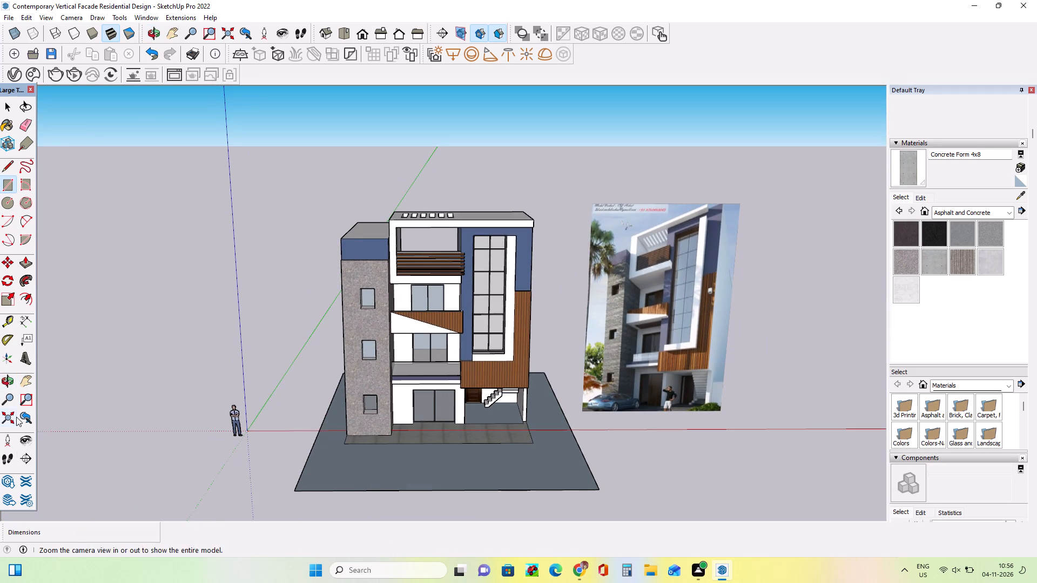
click(27, 383)
drag(379, 463, 383, 436)
scroll(383, 436, up, 2)
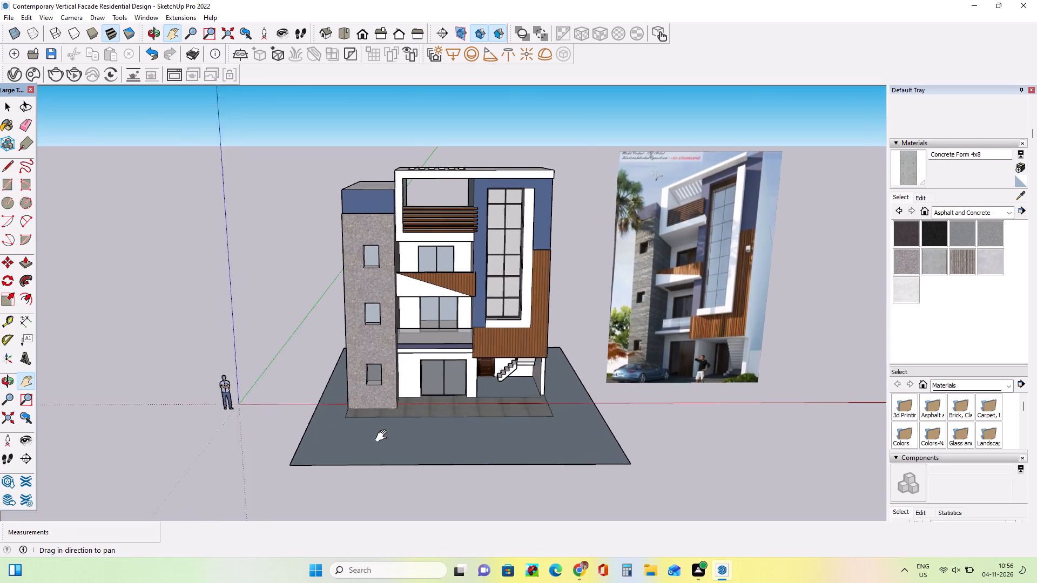
scroll(383, 436, up, 1)
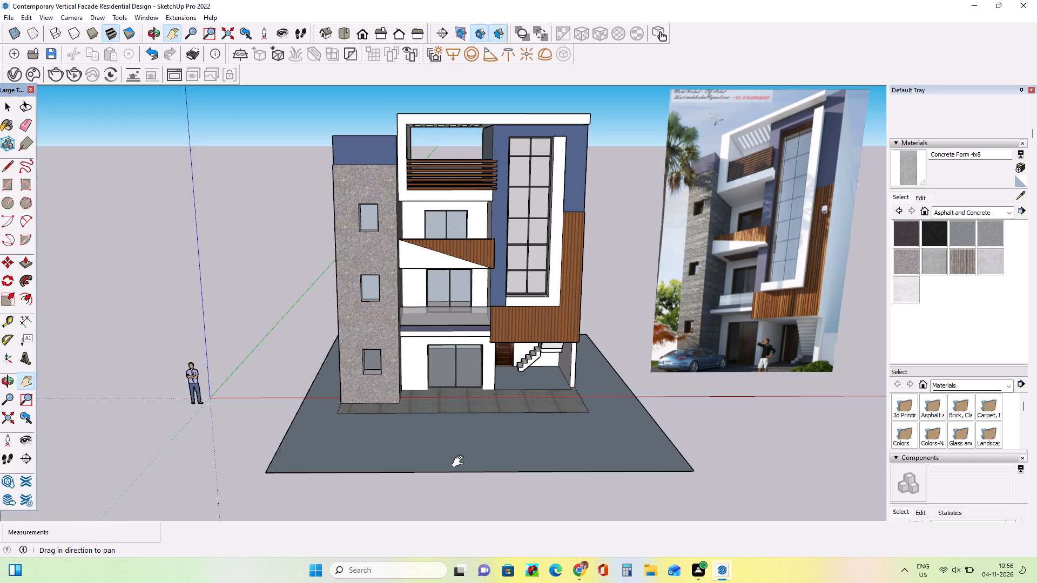
middle_click(460, 462)
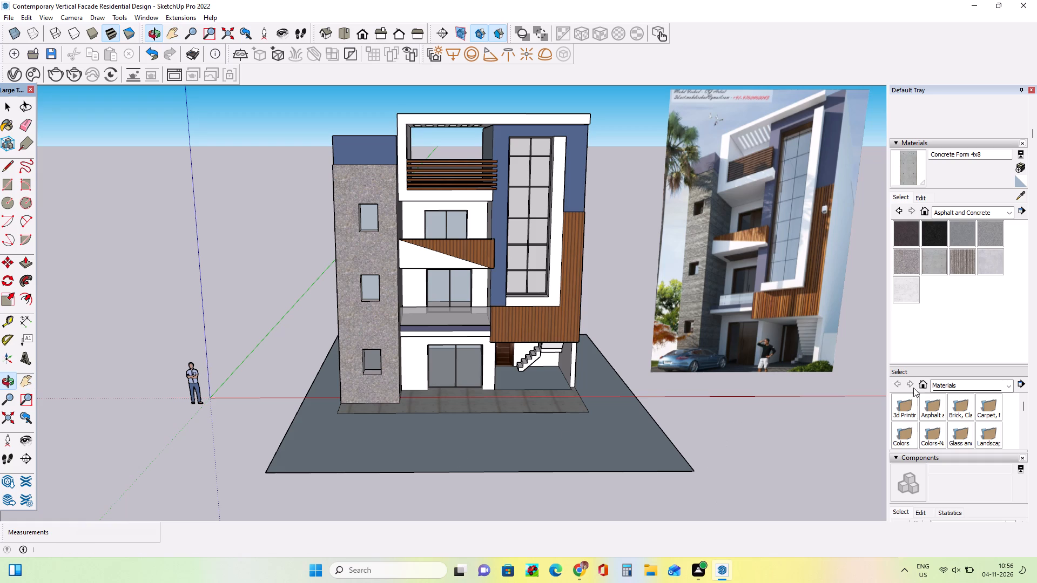
click(1001, 211)
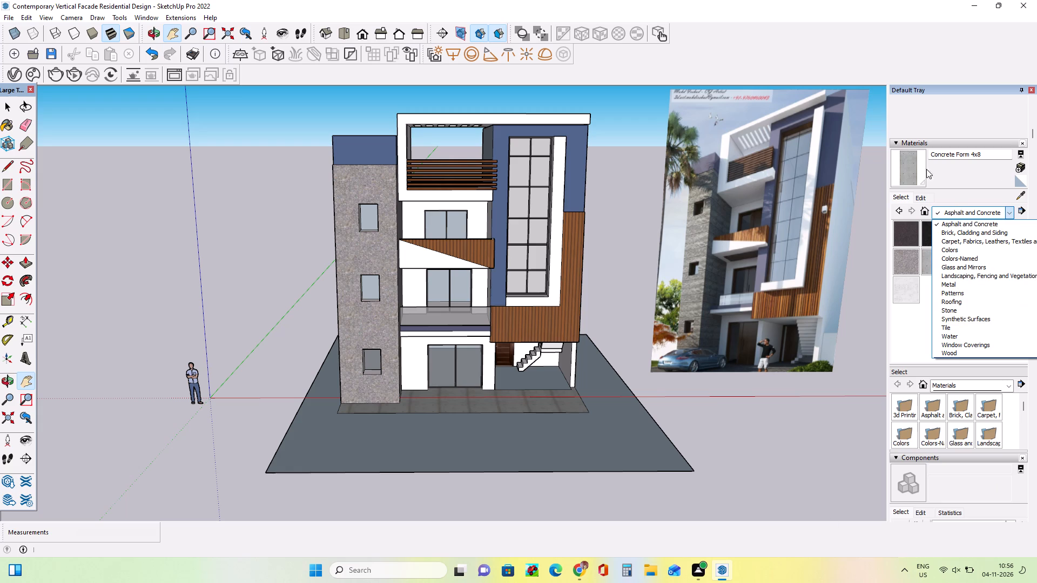
click(978, 274)
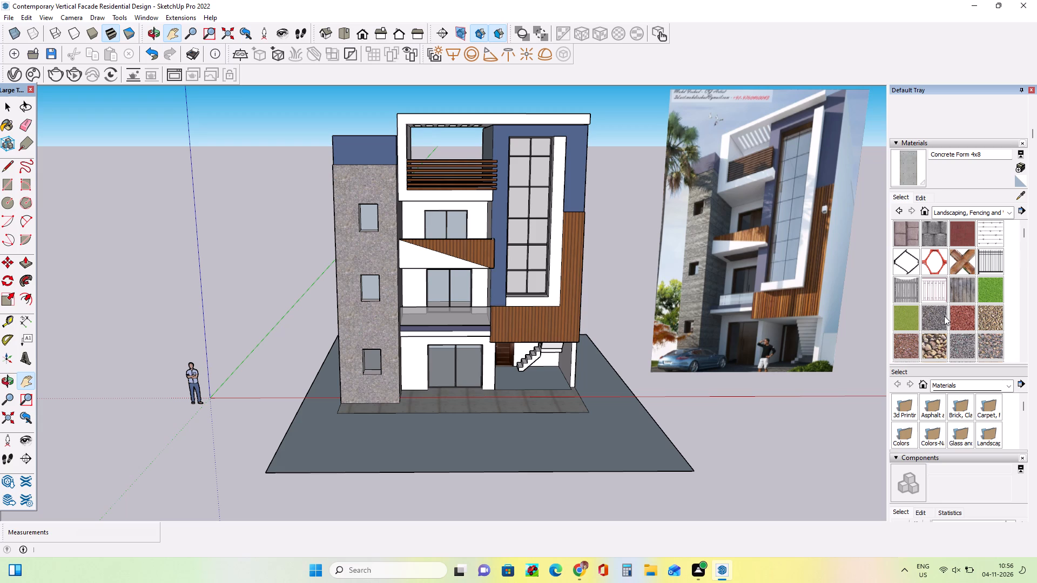
scroll(944, 316, down, 3)
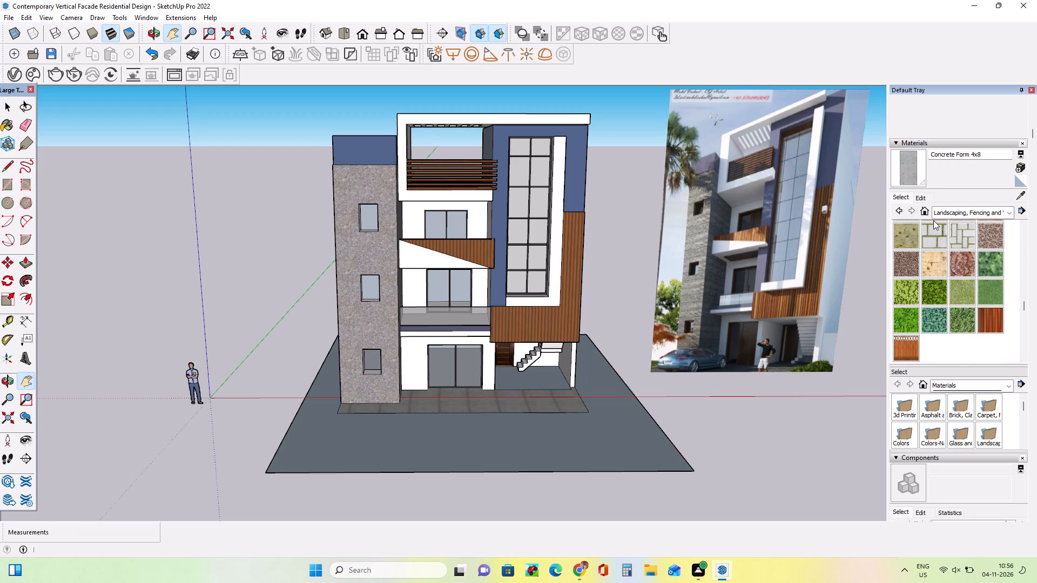
click(940, 236)
click(583, 431)
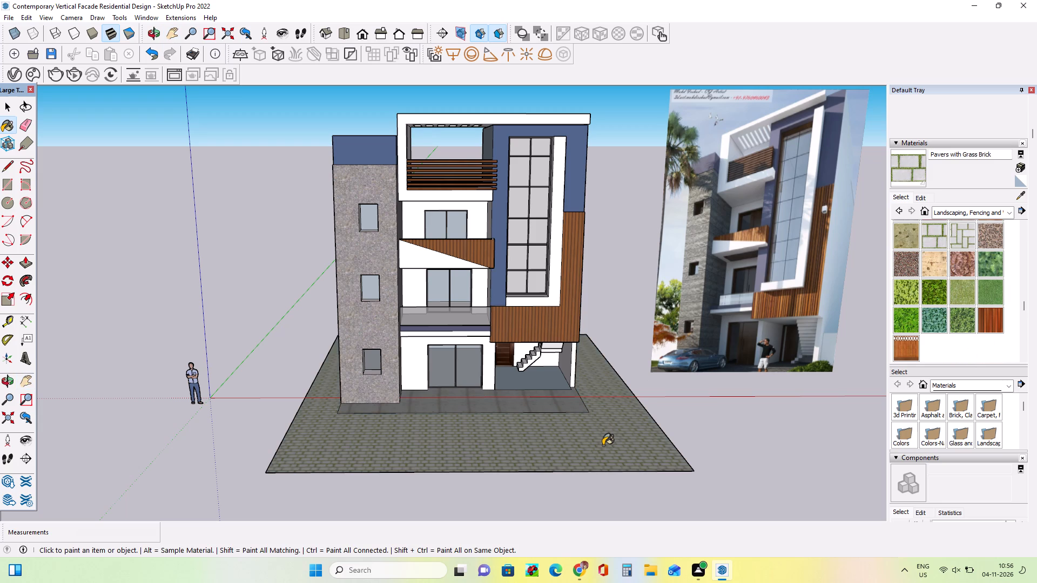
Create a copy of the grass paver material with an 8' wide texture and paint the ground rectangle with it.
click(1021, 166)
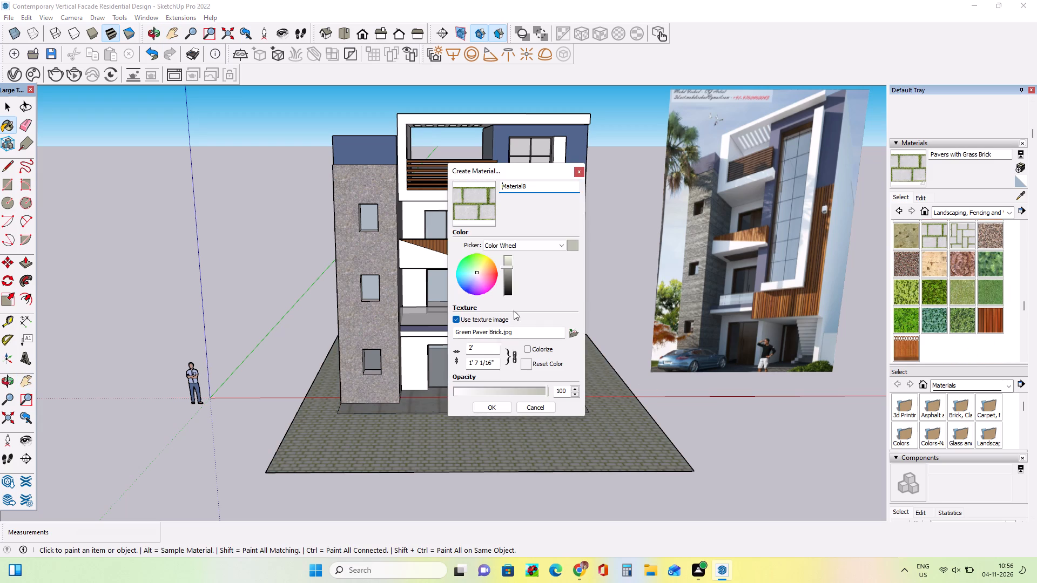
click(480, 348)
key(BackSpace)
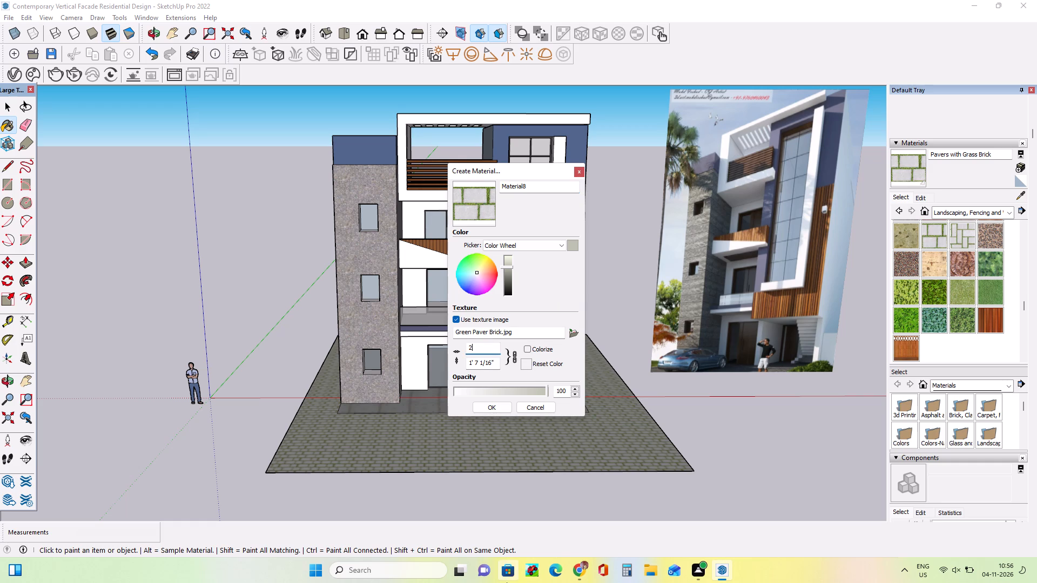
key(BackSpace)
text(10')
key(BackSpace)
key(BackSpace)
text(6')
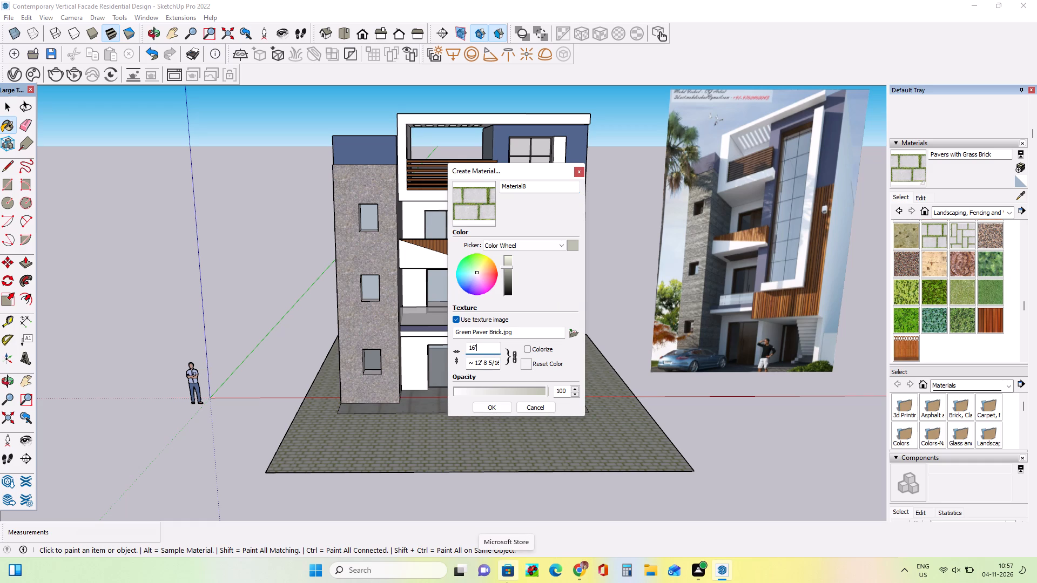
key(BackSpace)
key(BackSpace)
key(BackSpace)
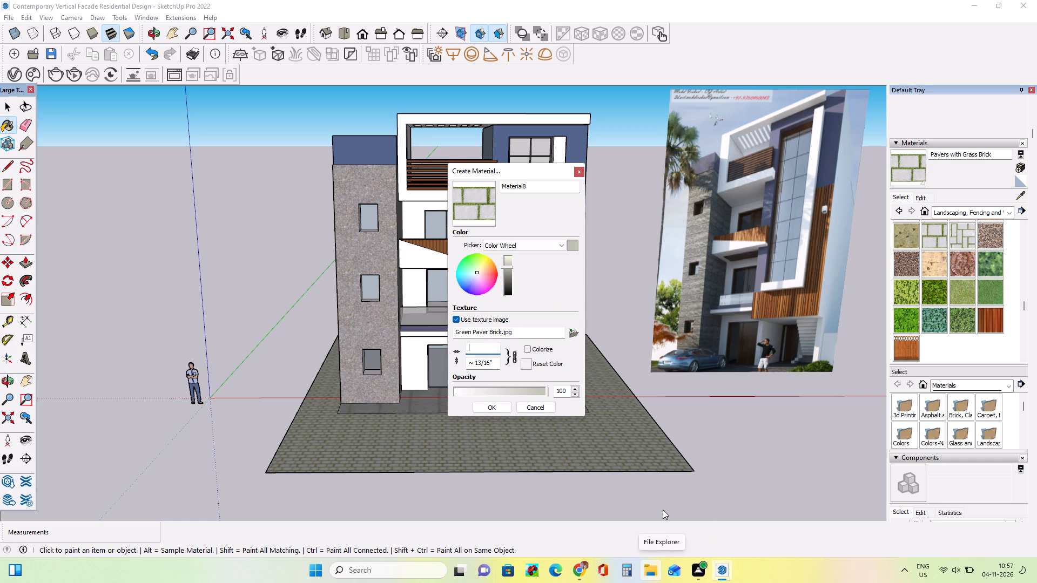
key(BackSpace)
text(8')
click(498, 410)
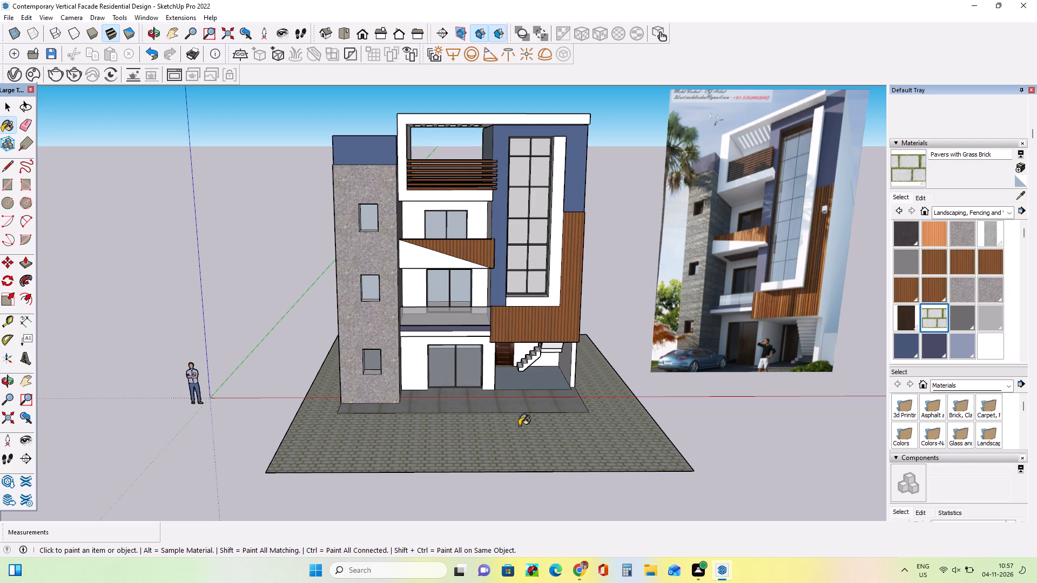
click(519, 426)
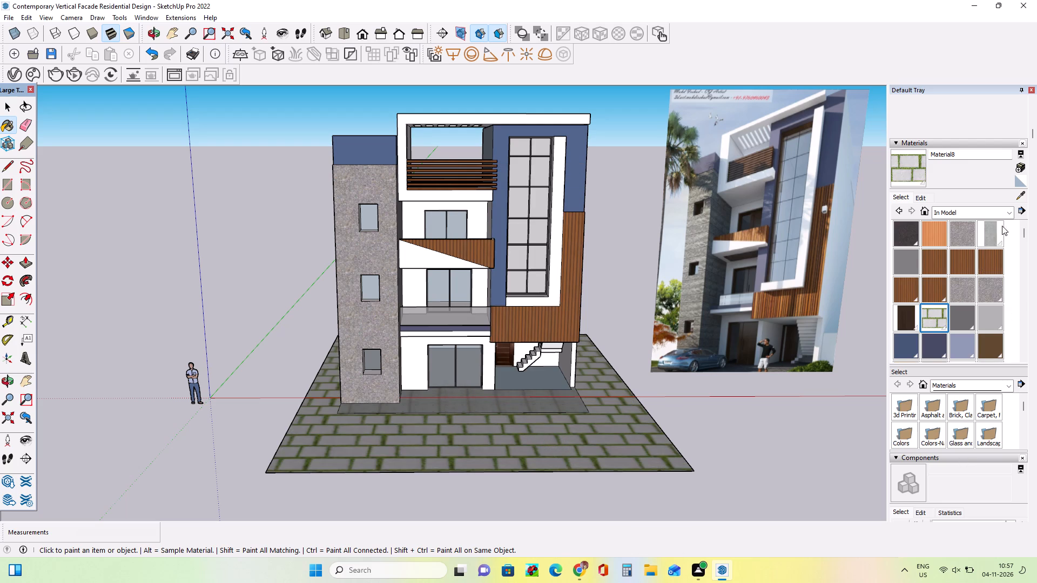
Create another copy of the grass paver material with a 6' wide texture and paint the ground rectangle with it.
click(1016, 167)
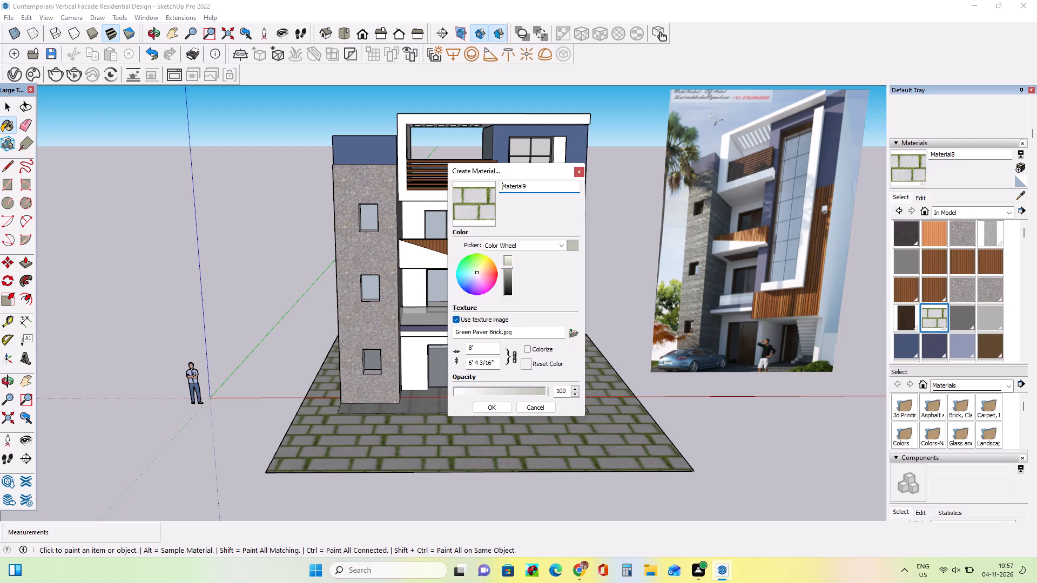
click(482, 351)
key(BackSpace)
key(BackSpace)
text(6')
click(500, 405)
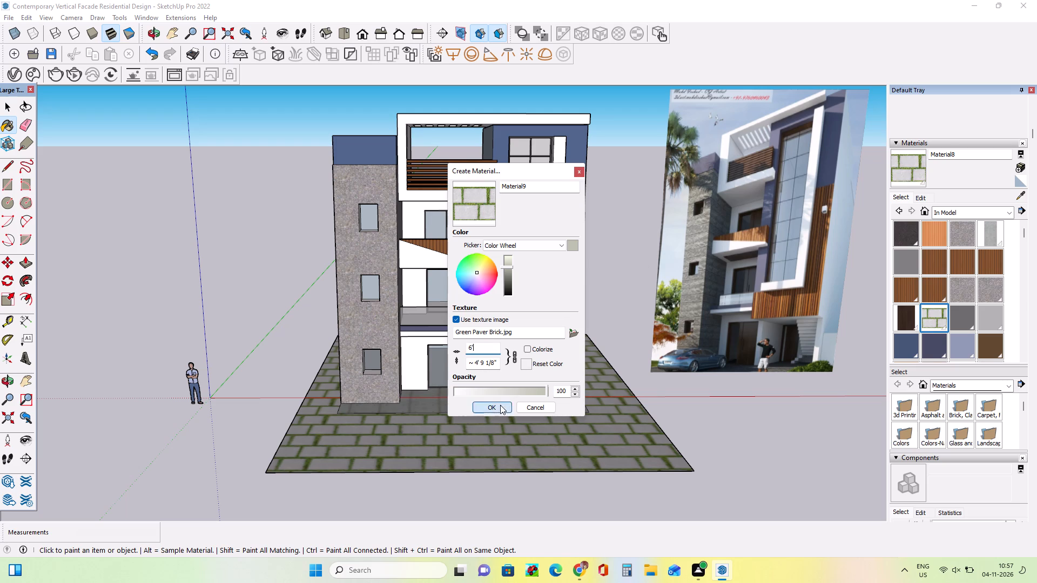
click(547, 439)
Import the House+plant_11 model from the Downloads folder.
middle_drag(454, 439, 459, 429)
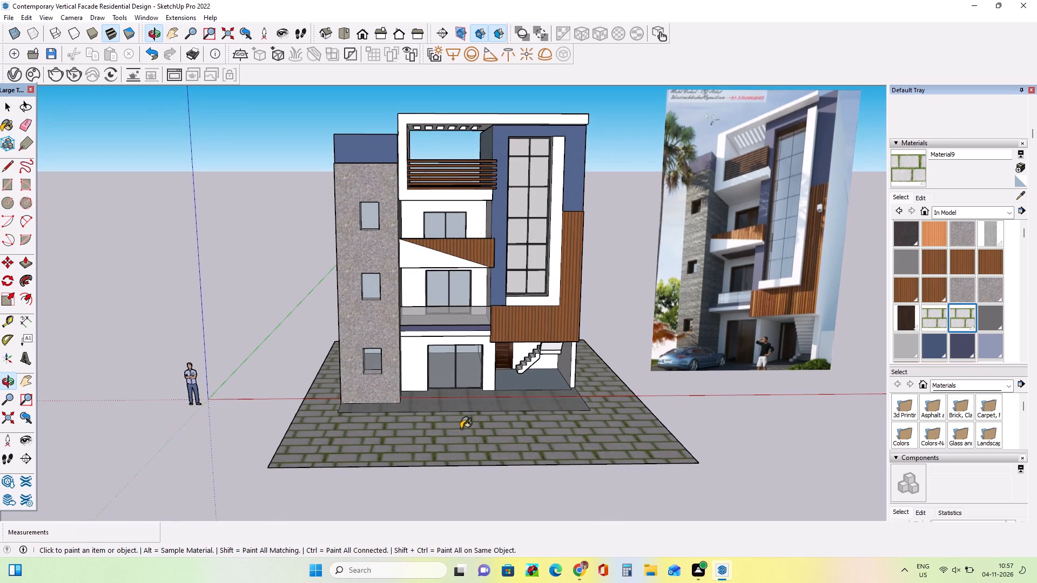
scroll(461, 429, up, 1)
click(24, 376)
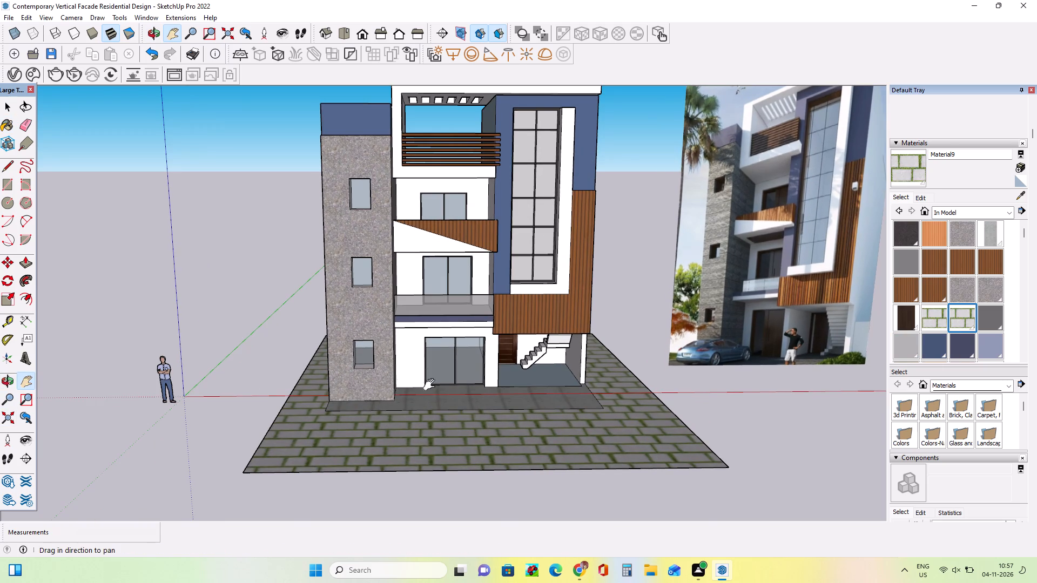
drag(454, 385, 439, 430)
middle_drag(609, 434, 597, 433)
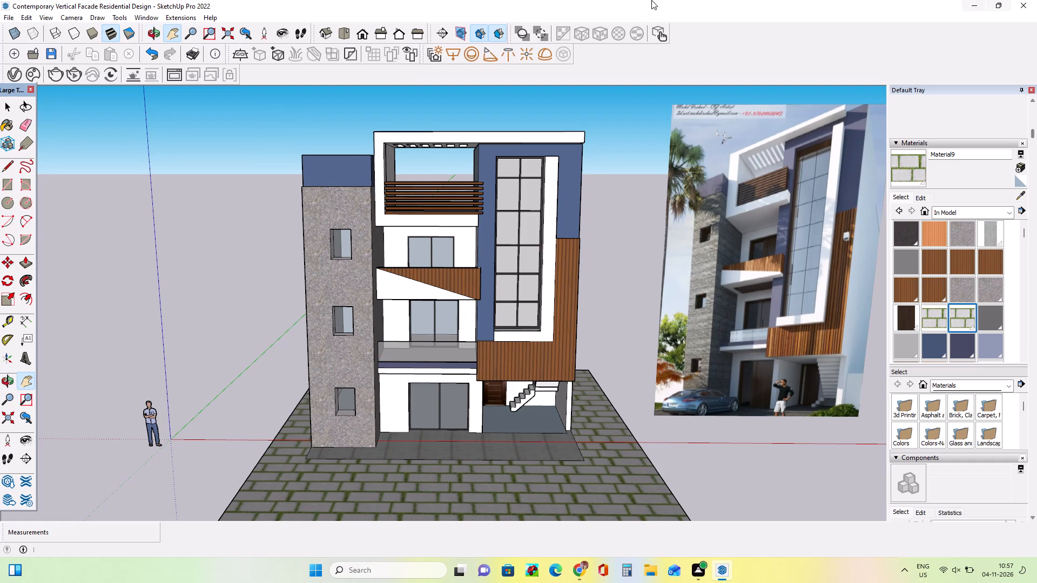
click(6, 19)
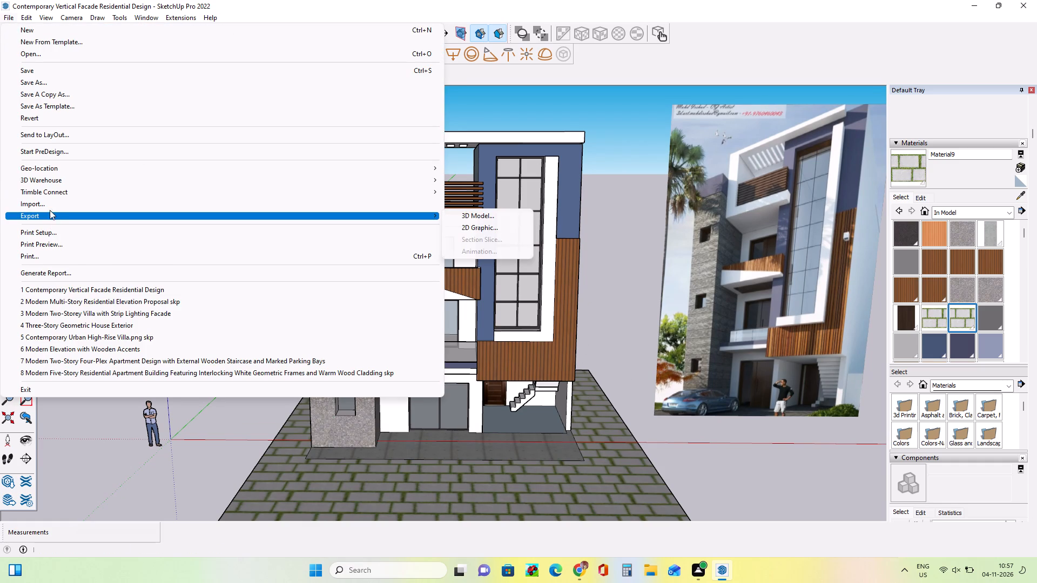
click(51, 205)
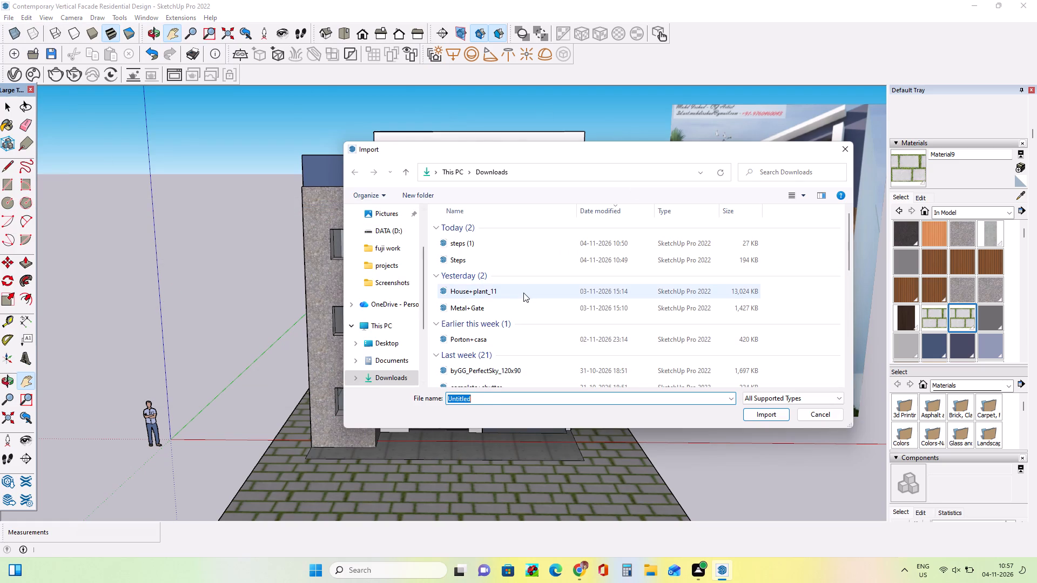
click(523, 293)
click(765, 416)
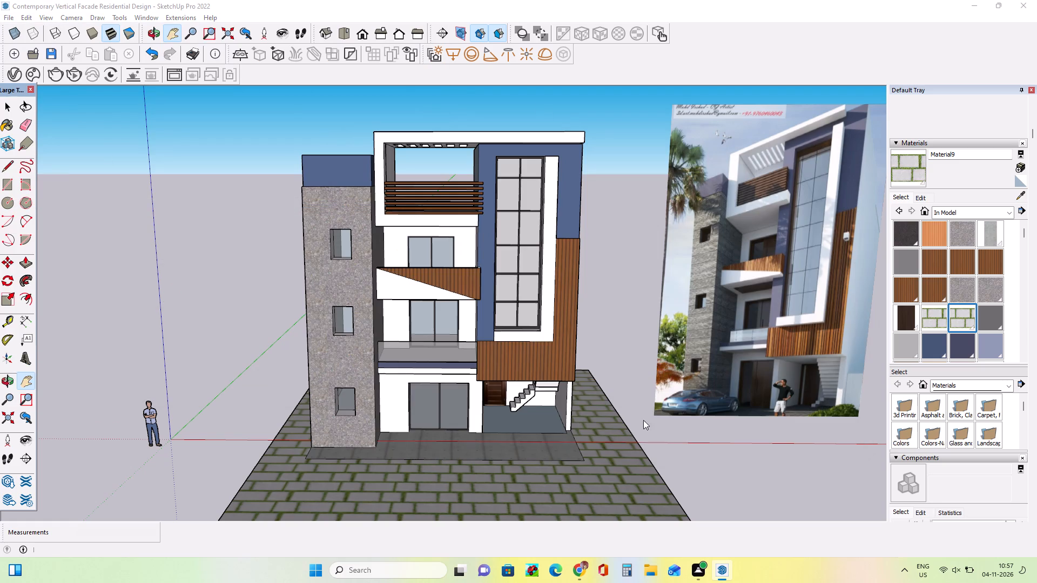
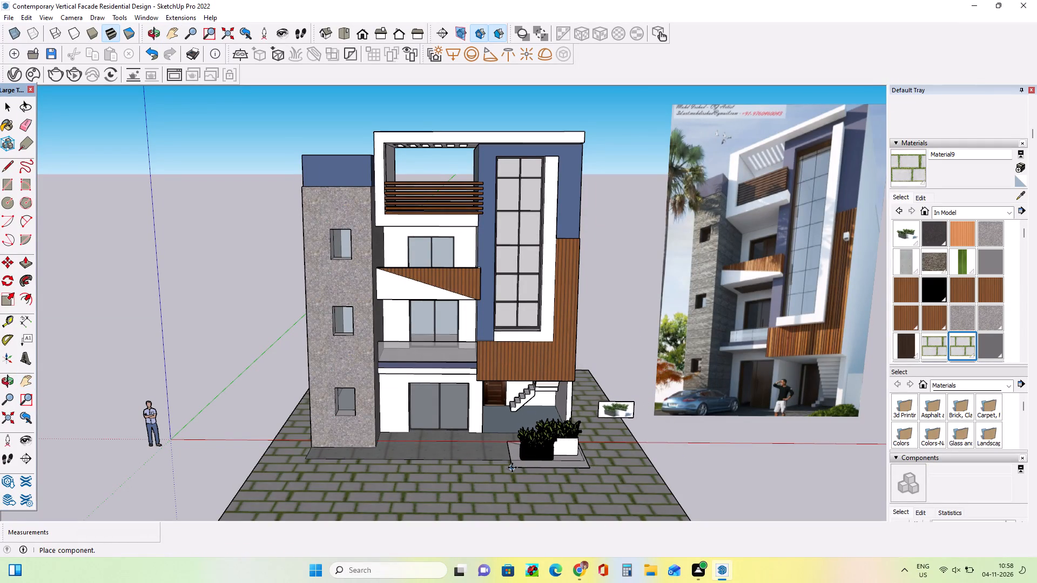
Place the imported plant model on the paving in front of the entrance stair.
click(512, 467)
Edit the plant component and delete its preview image and the flat base face beneath the planters.
right_click(548, 450)
right_click(548, 450)
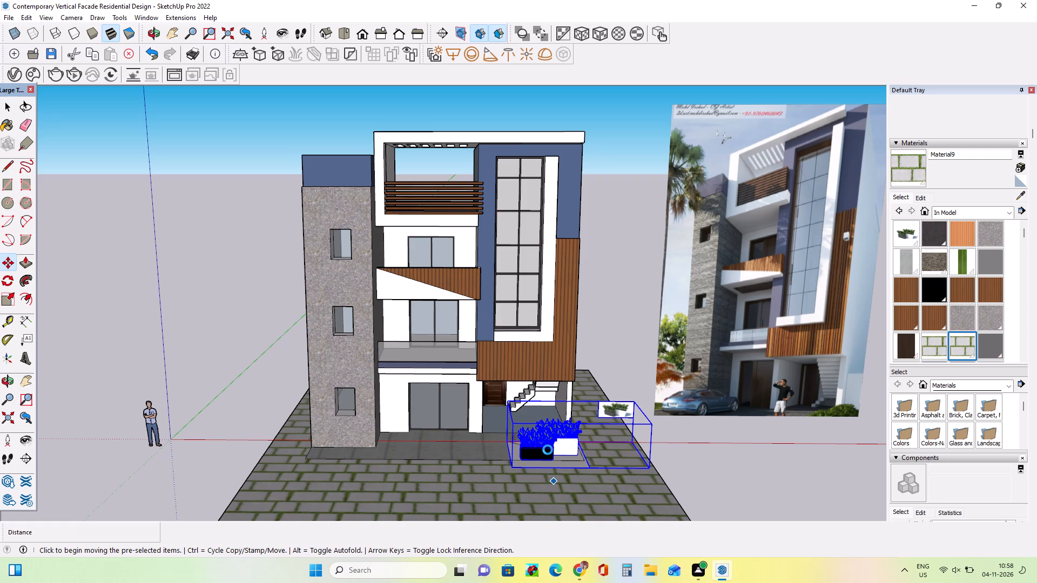
right_click(548, 450)
right_click(548, 450)
right_click(548, 450)
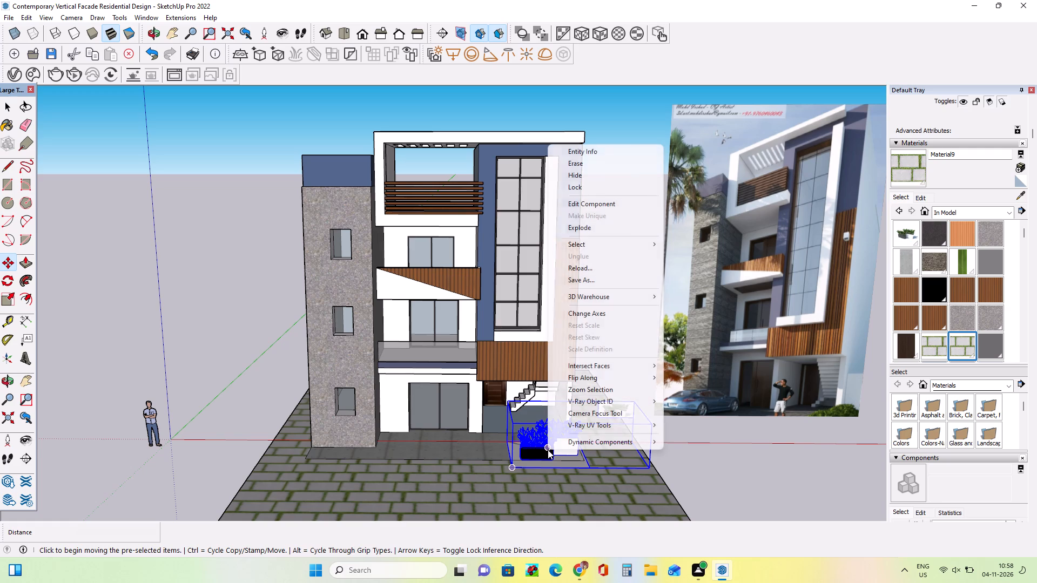
click(597, 203)
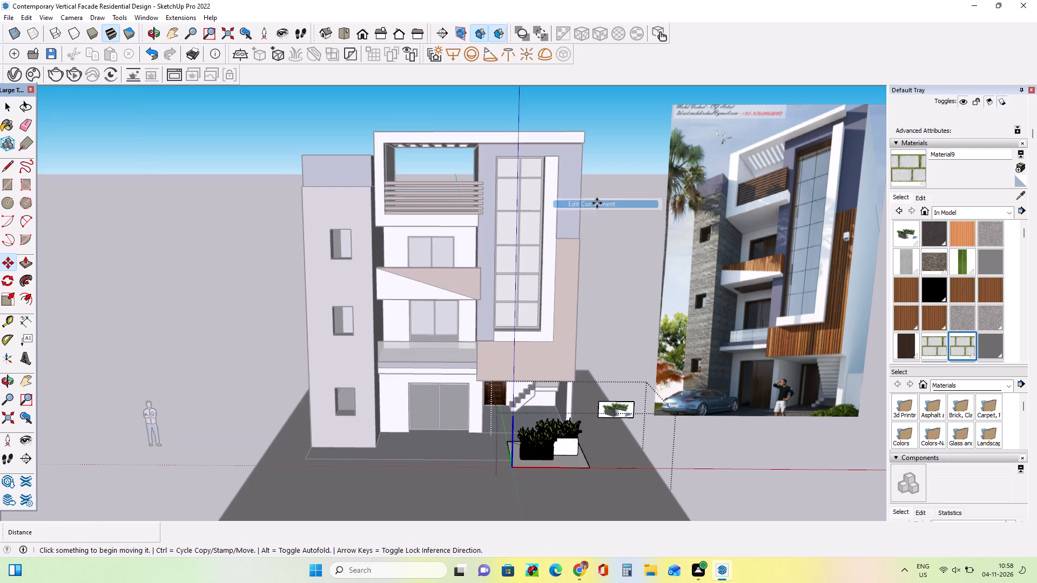
click(10, 96)
click(10, 103)
click(631, 410)
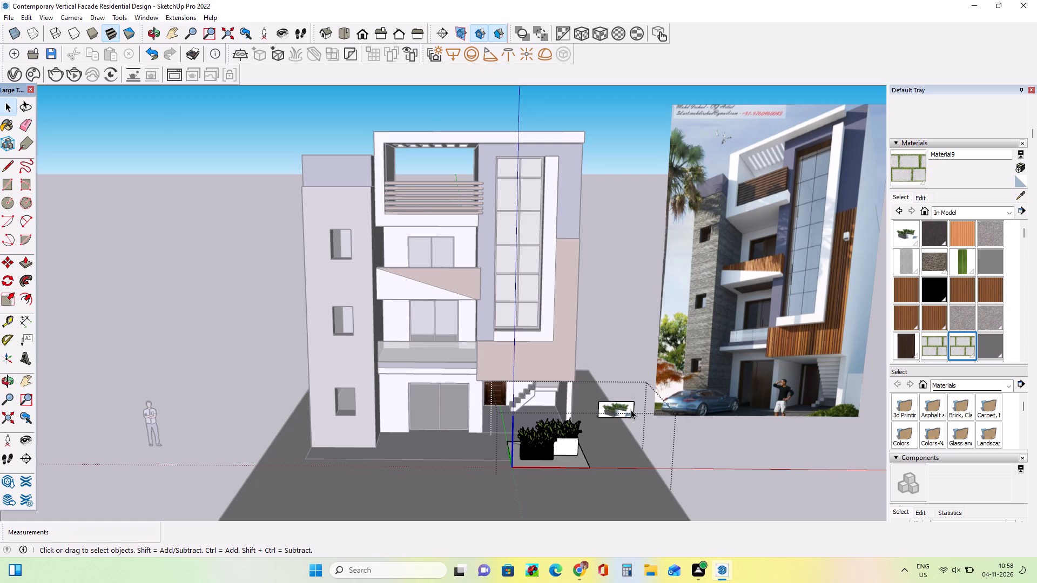
key(Delete)
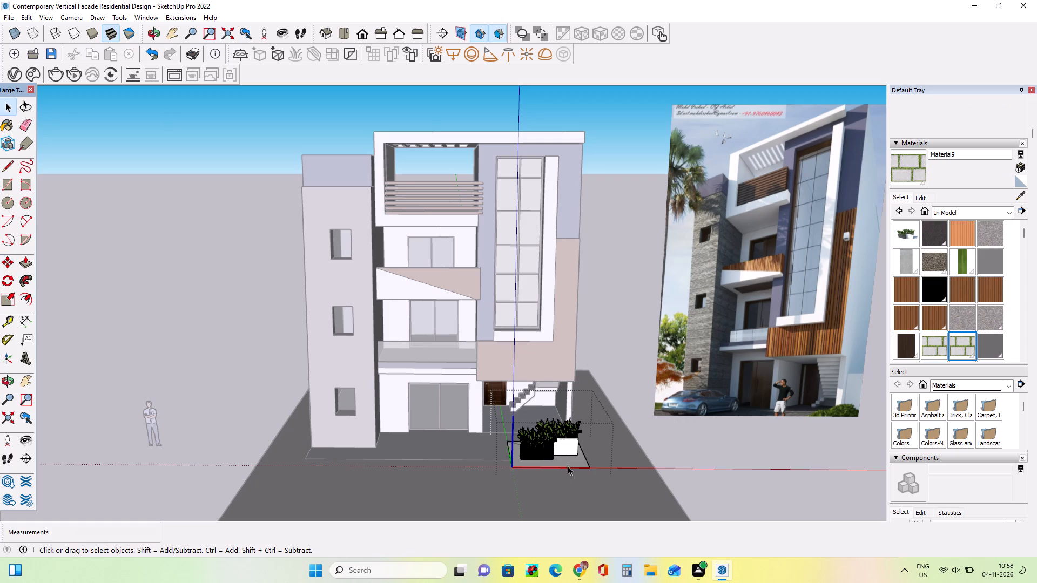
click(570, 458)
key(Delete)
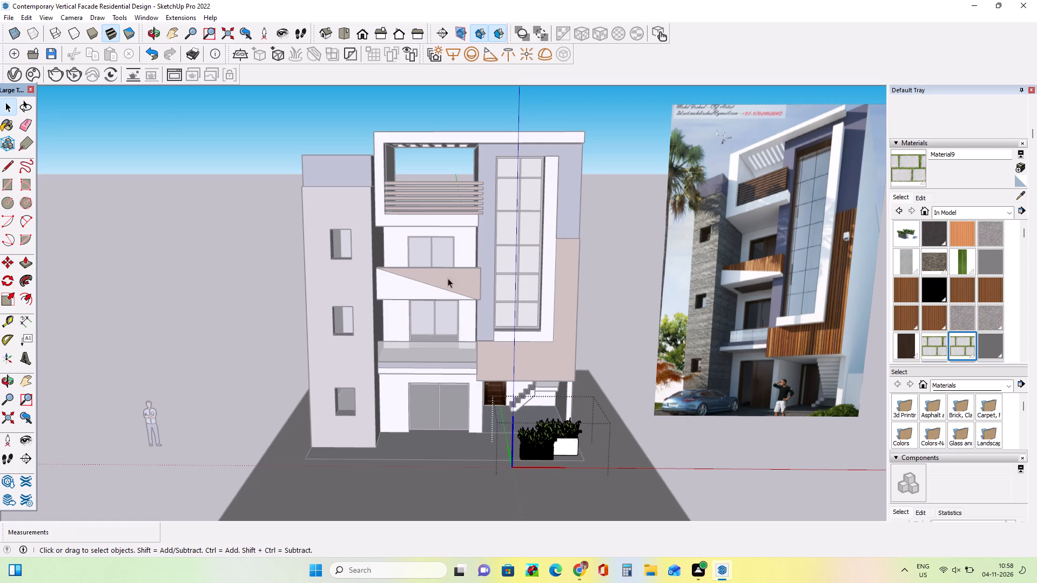
click(9, 107)
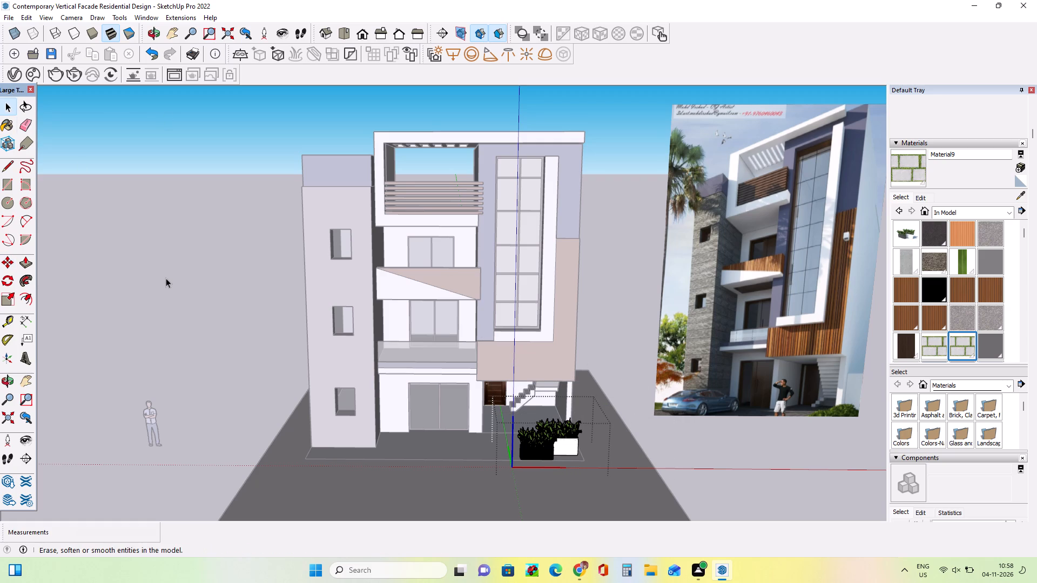
double_click(166, 278)
Copy the planter group along the front of the building about 24' 8" to the base of the stone tower.
middle_drag(398, 395, 364, 376)
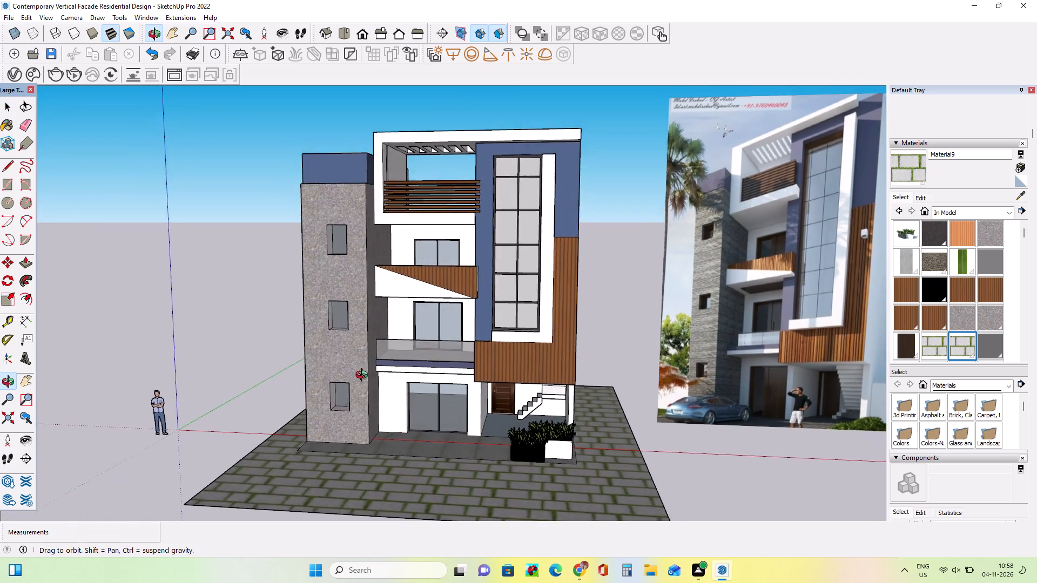
middle_drag(364, 376, 395, 385)
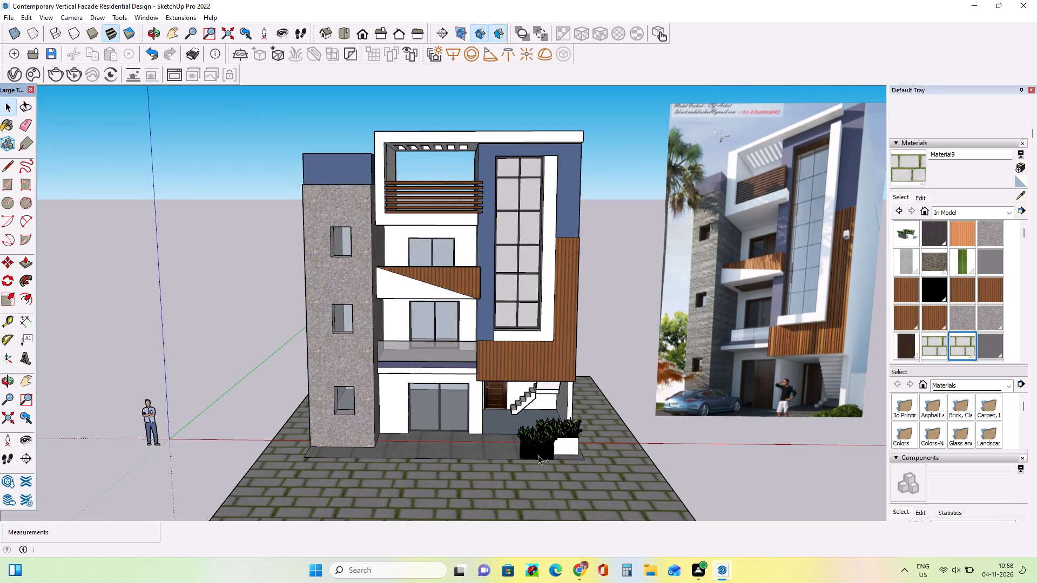
ctrl+click(538, 455)
right_click(535, 438)
right_click(535, 438)
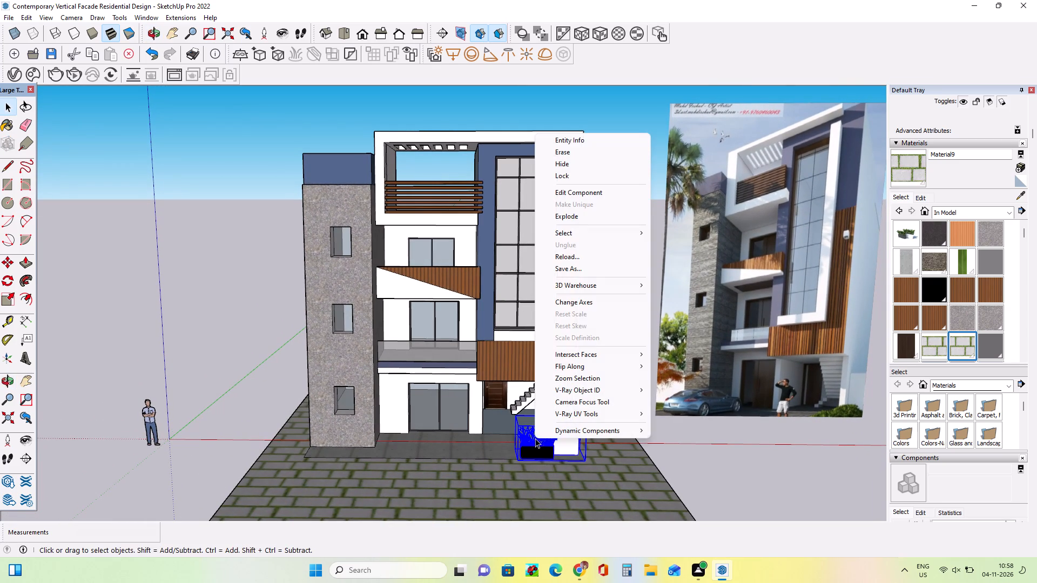
click(8, 263)
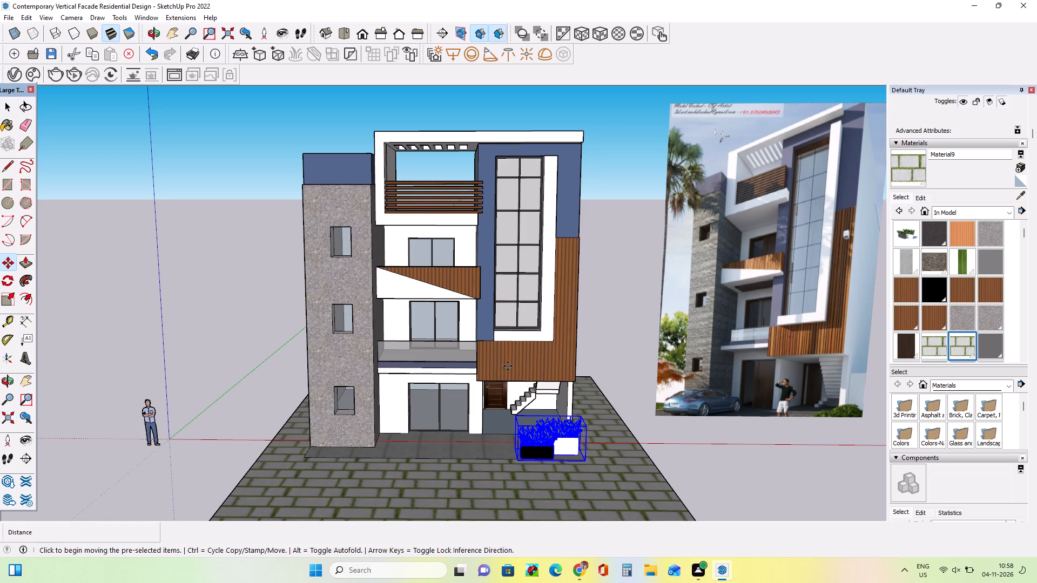
click(520, 463)
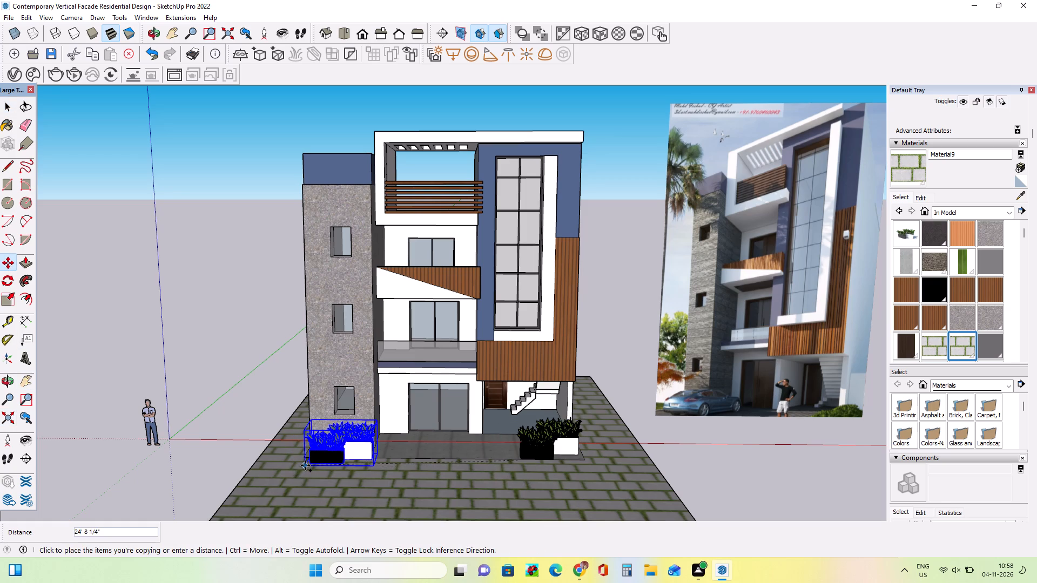
click(305, 465)
Move the copied planter group about 6' 8" outward past the stone tower's front corner onto the pavers.
middle_drag(381, 484, 392, 462)
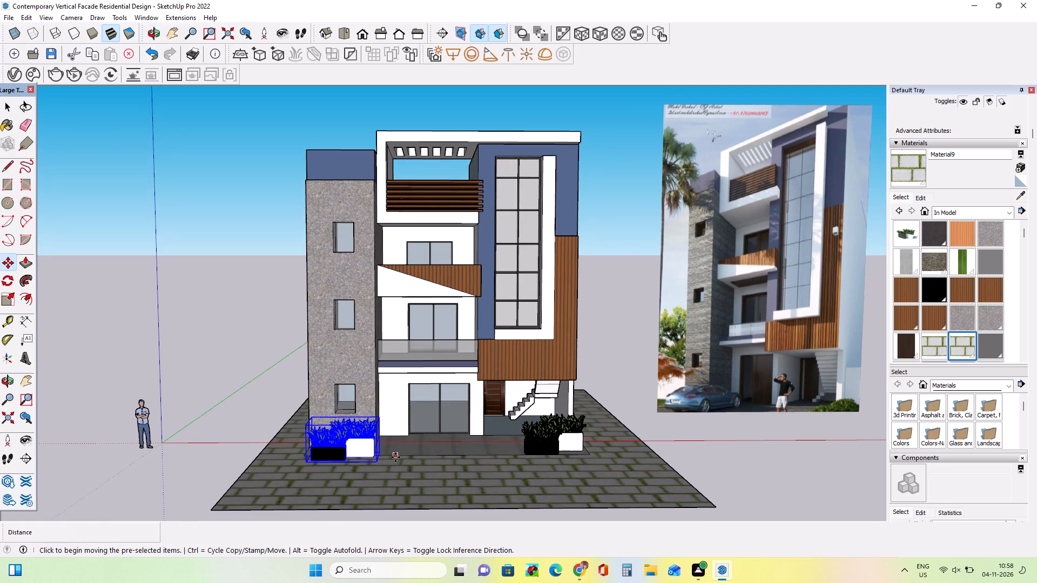
scroll(395, 457, down, 1)
middle_drag(395, 457, 397, 471)
middle_drag(390, 498, 390, 509)
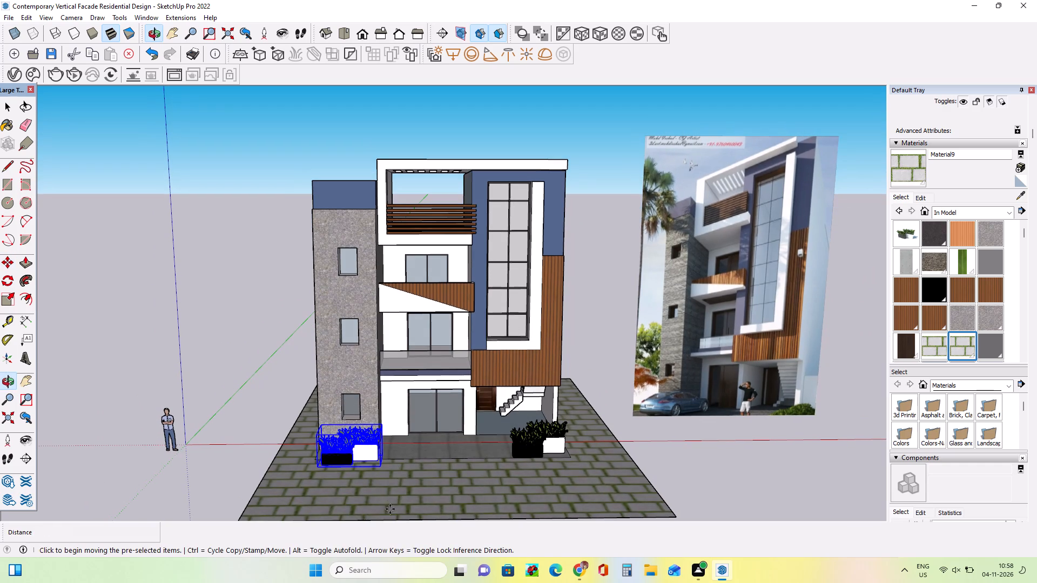
click(320, 470)
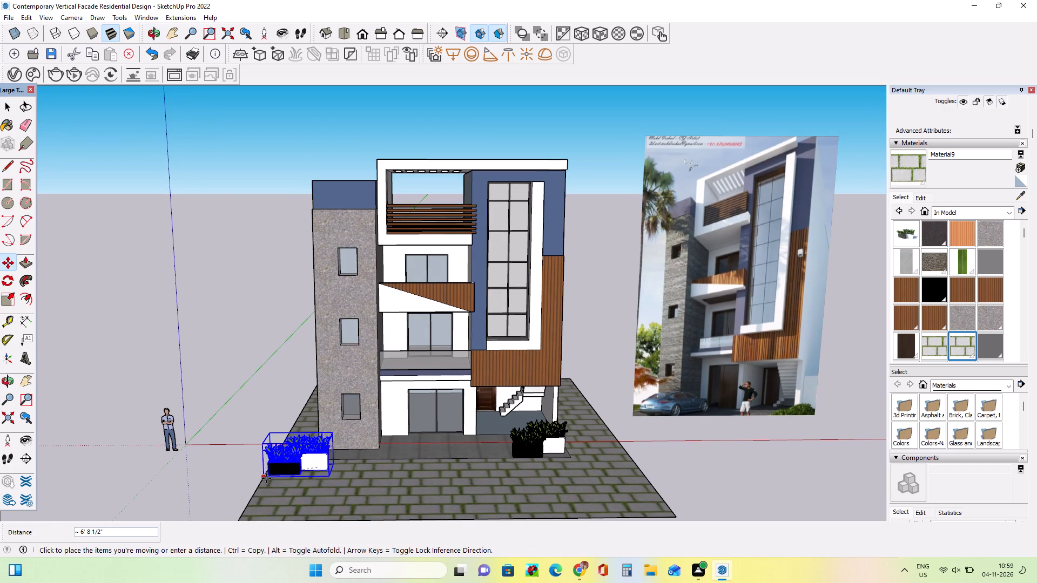
click(266, 478)
Rotate the copied planter group 90° on the ground plane.
middle_click(381, 475)
click(14, 277)
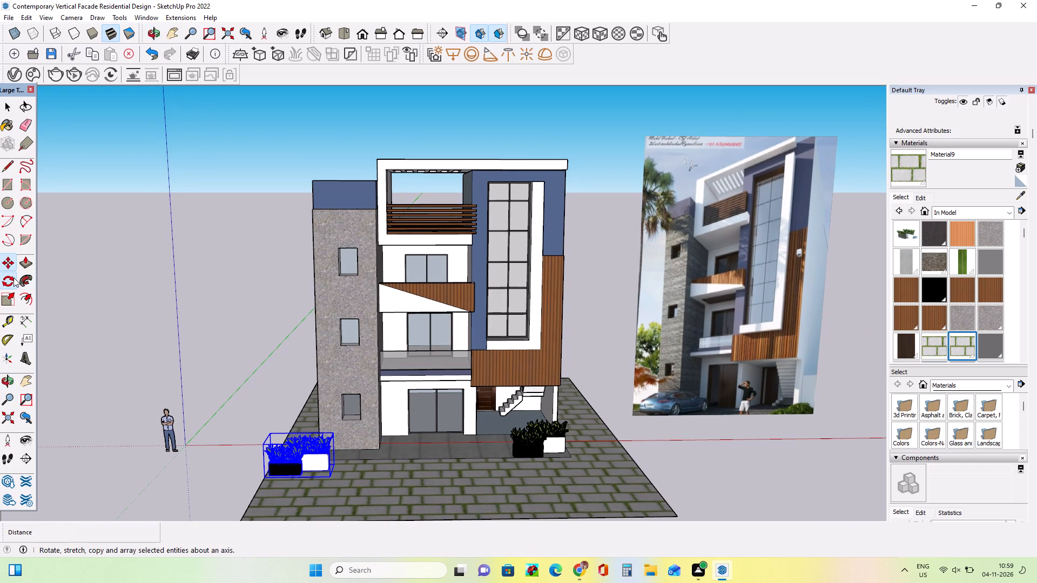
click(392, 477)
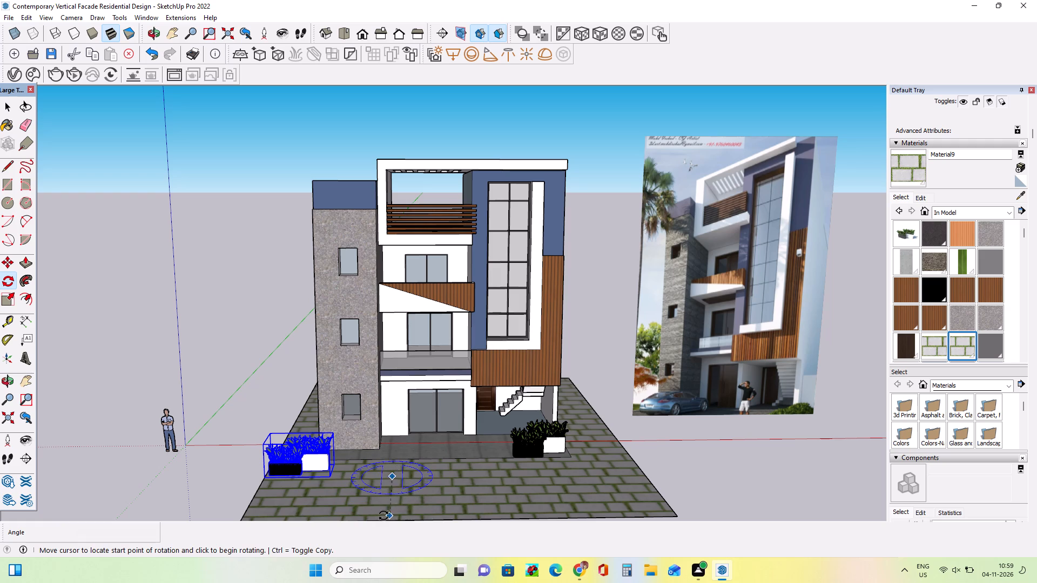
scroll(401, 486, down, 3)
middle_drag(406, 506, 408, 528)
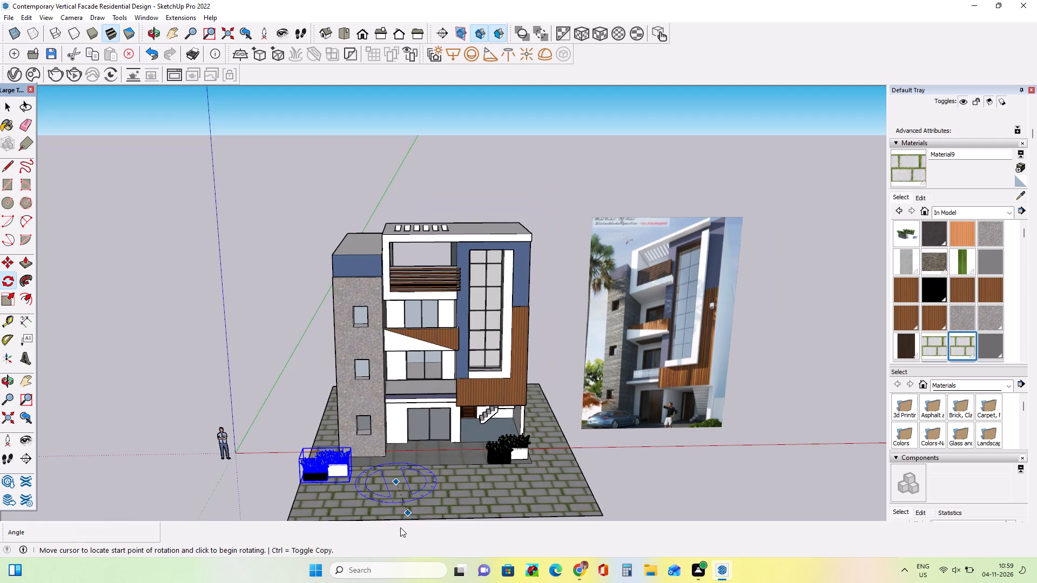
scroll(382, 521, up, 3)
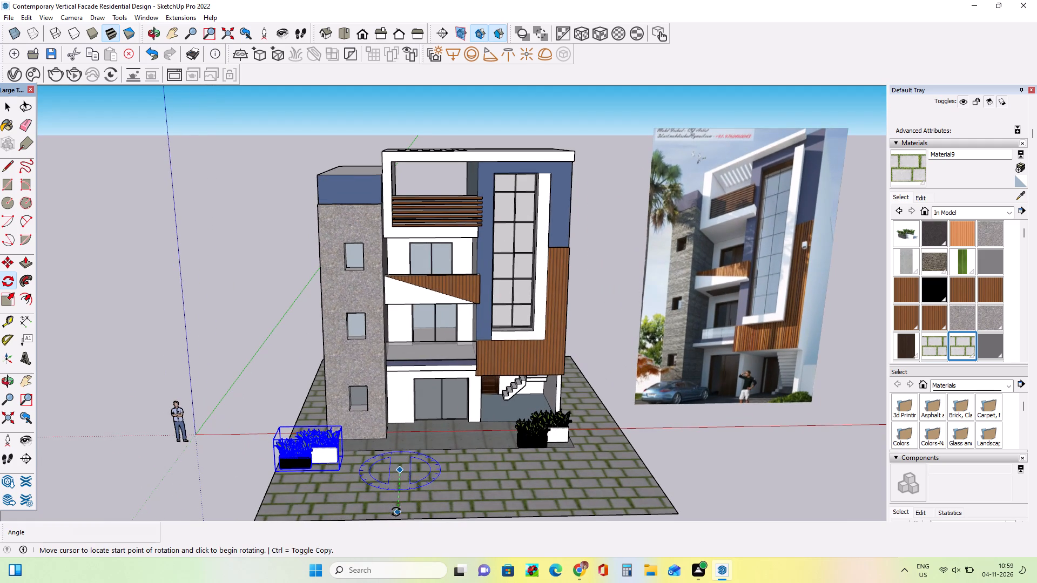
click(396, 512)
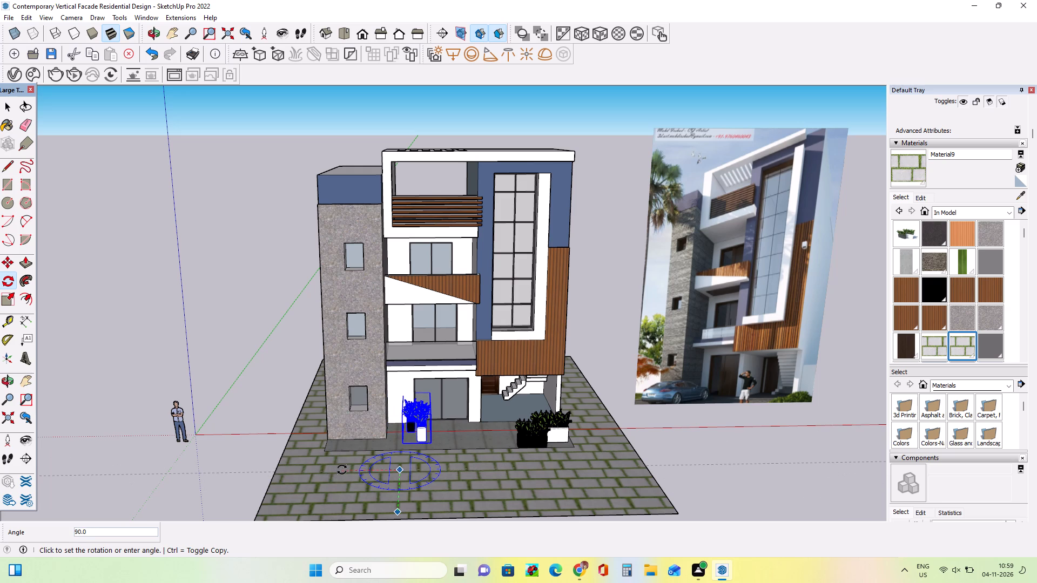
click(342, 470)
Move the rotated planter group about 18' 1" to the outer edge of the paved ground beside the stone tower.
middle_drag(460, 475, 481, 432)
scroll(428, 439, up, 3)
middle_drag(426, 455, 398, 531)
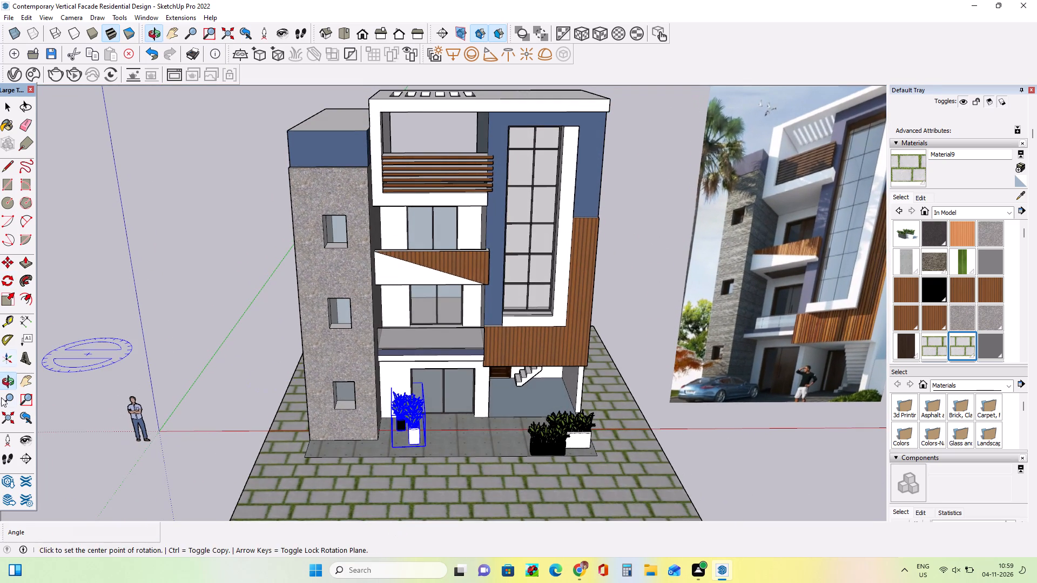
click(6, 260)
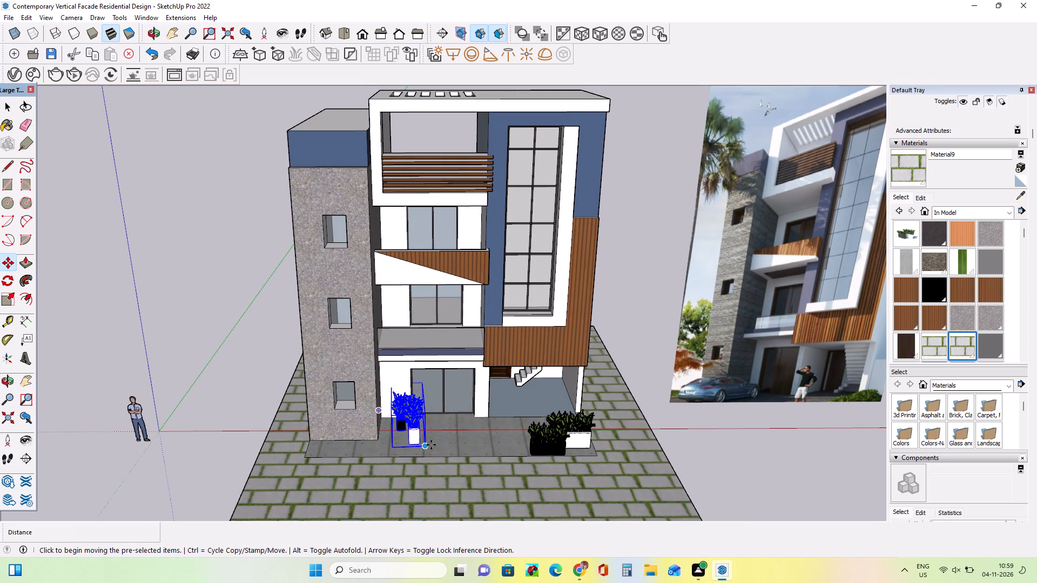
click(428, 445)
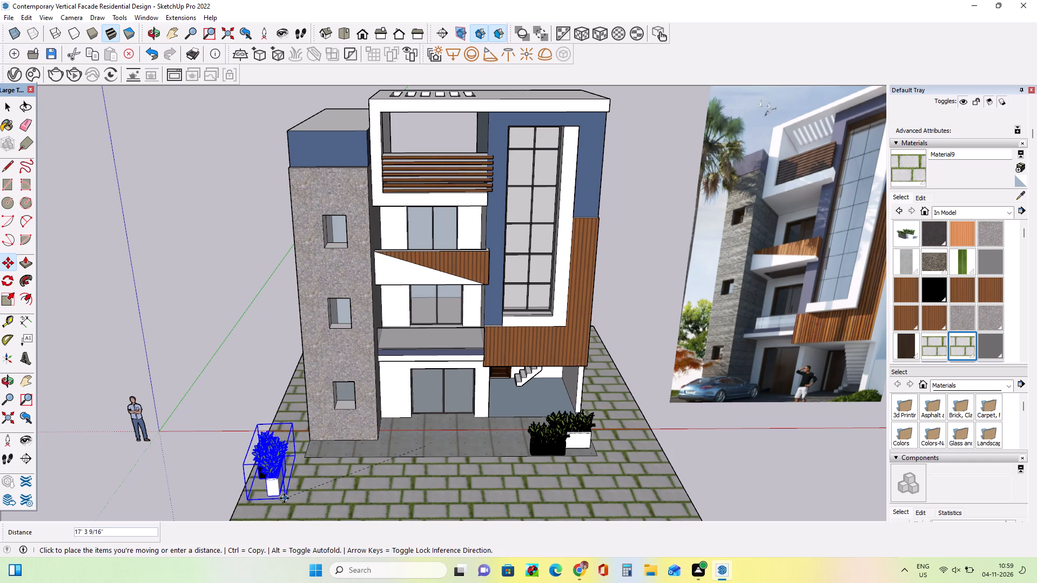
click(277, 500)
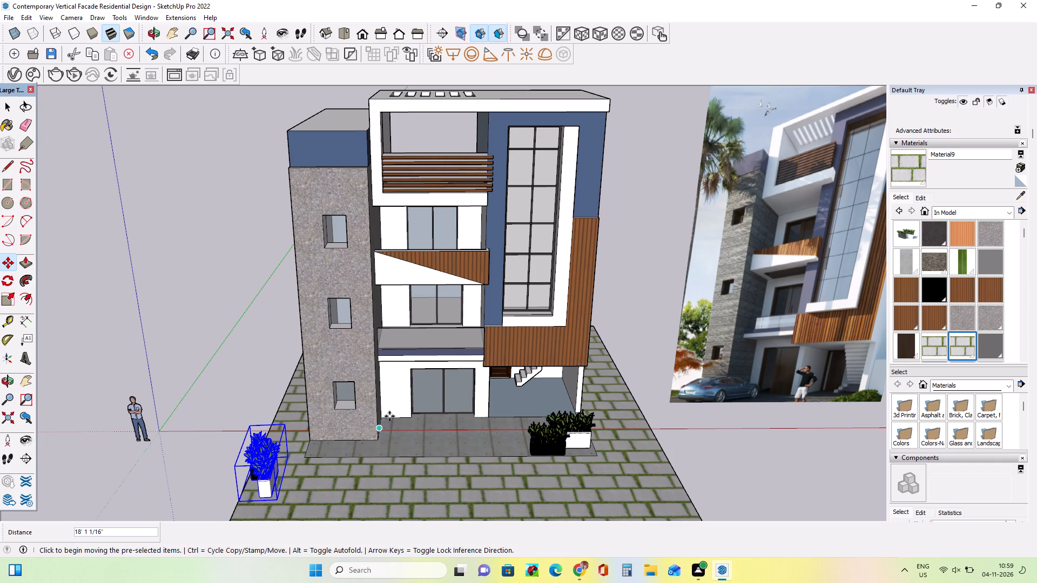
Scale the rotated planter group vertically to make it much taller.
middle_drag(407, 395, 420, 377)
scroll(430, 381, down, 3)
middle_drag(434, 384, 437, 392)
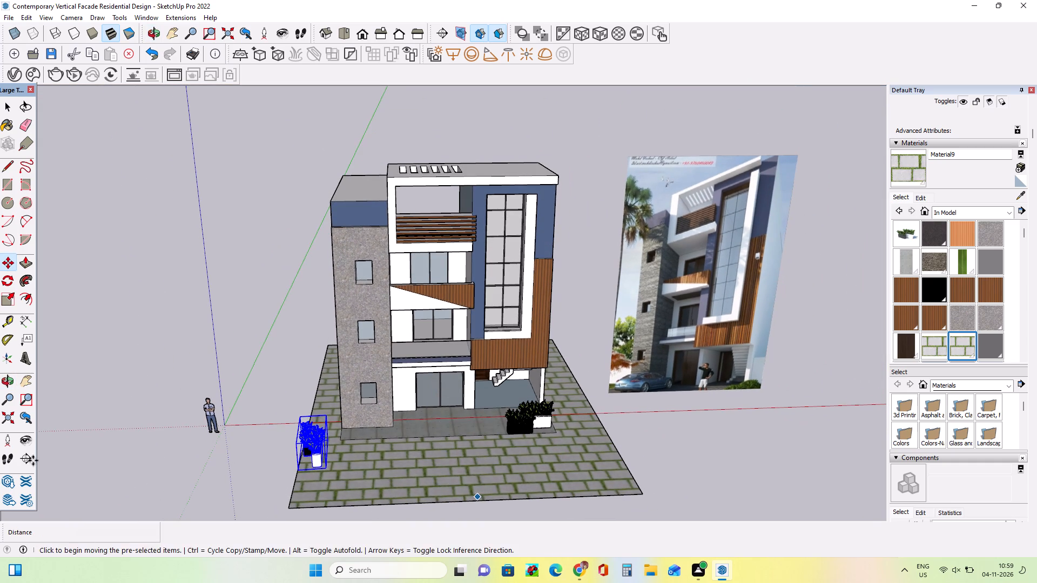
middle_drag(343, 216, 345, 195)
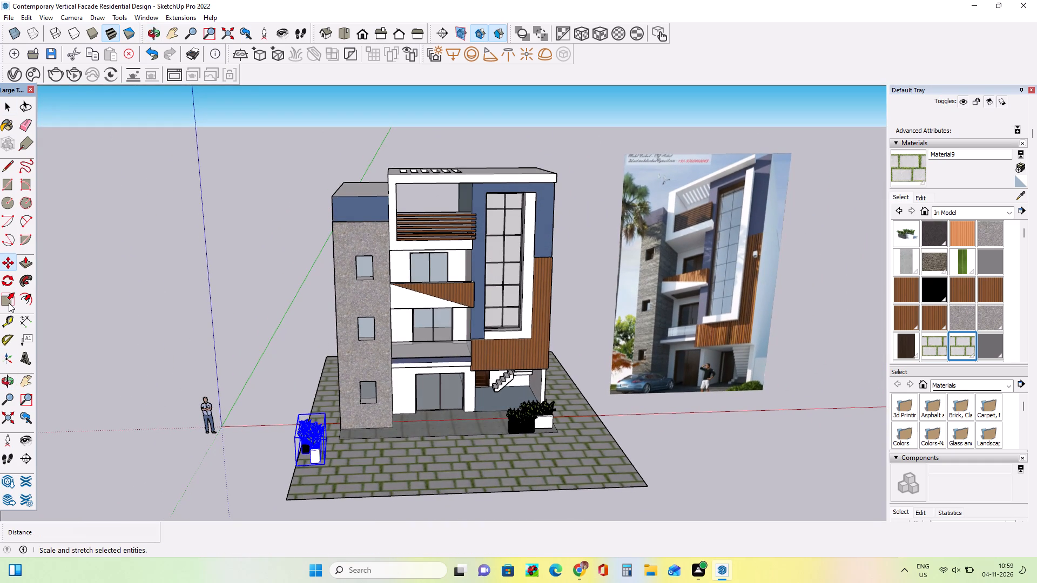
click(9, 303)
middle_drag(383, 389, 381, 424)
scroll(290, 480, up, 3)
scroll(324, 450, up, 2)
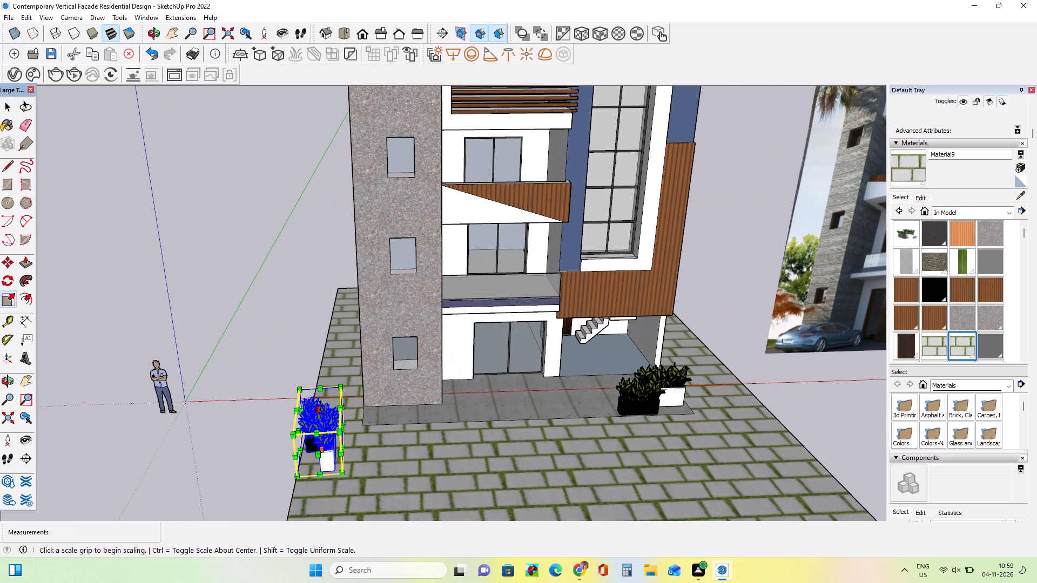
drag(320, 406, 318, 309)
Stretch the tall planter group lengthwise in both directions along the side edge of the paved ground.
middle_drag(315, 435, 195, 418)
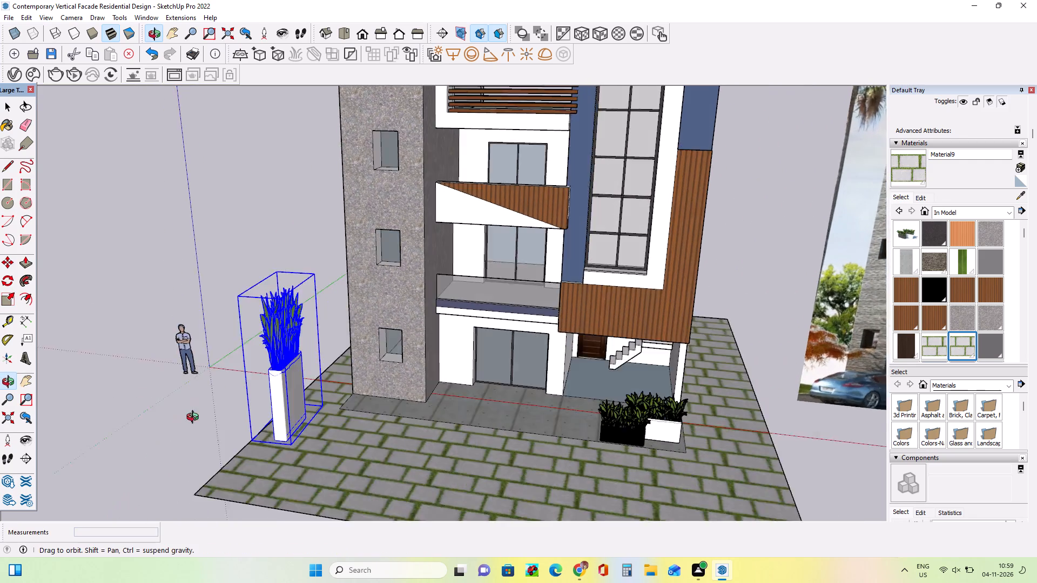
middle_drag(195, 418, 73, 435)
drag(246, 334, 192, 355)
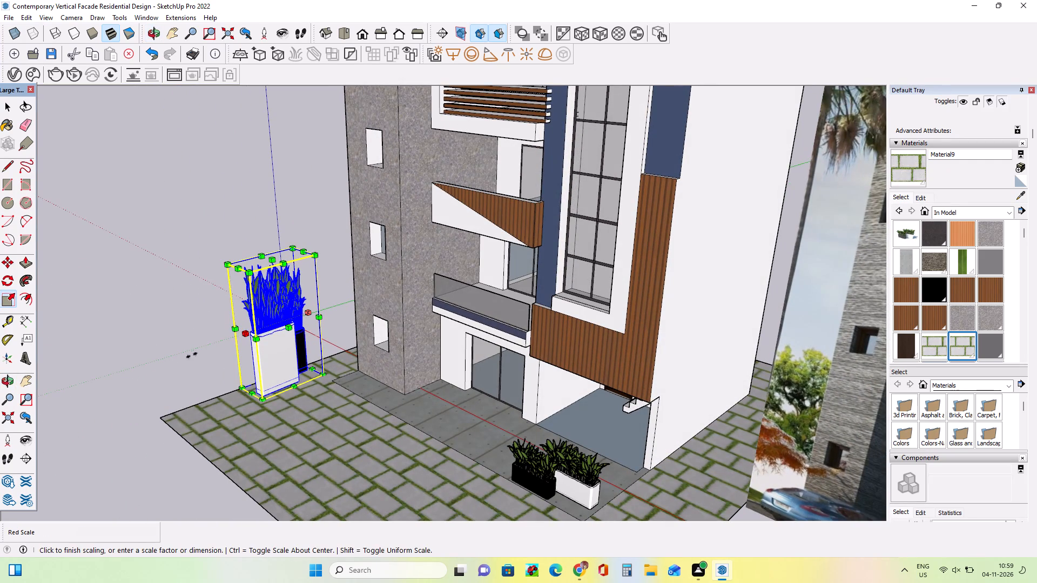
drag(192, 355, 153, 384)
middle_drag(274, 380, 318, 391)
scroll(292, 316, up, 3)
drag(292, 322, 330, 296)
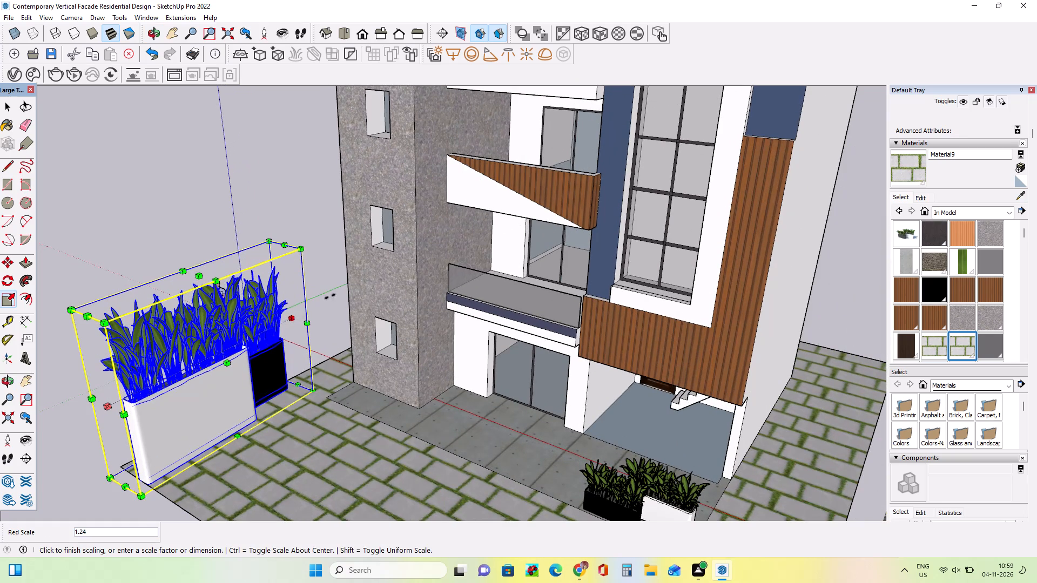
drag(330, 296, 337, 294)
Scale the lengthened planter group vertically to increase its height further.
drag(229, 261, 234, 241)
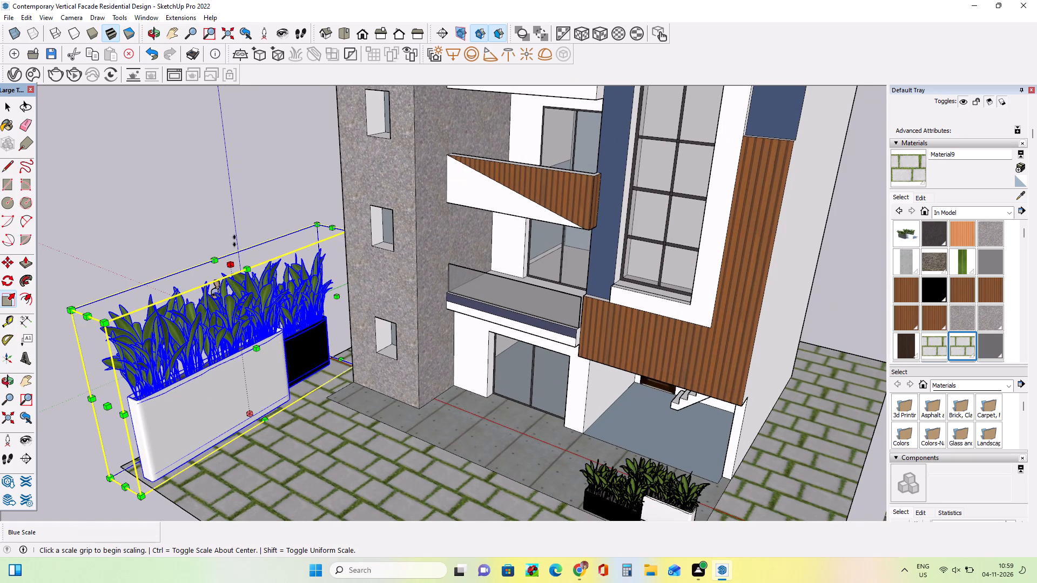
drag(234, 241, 234, 186)
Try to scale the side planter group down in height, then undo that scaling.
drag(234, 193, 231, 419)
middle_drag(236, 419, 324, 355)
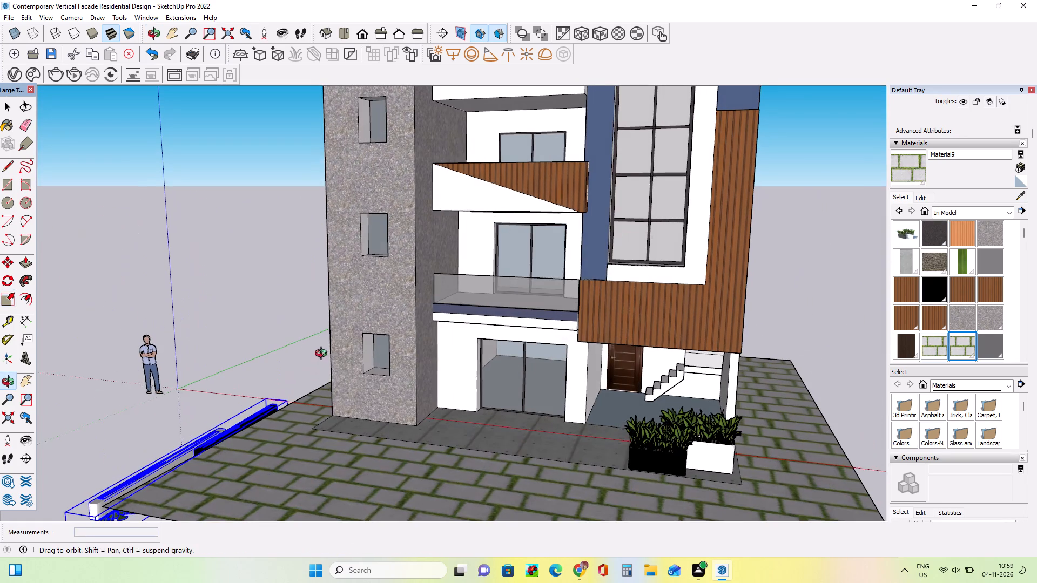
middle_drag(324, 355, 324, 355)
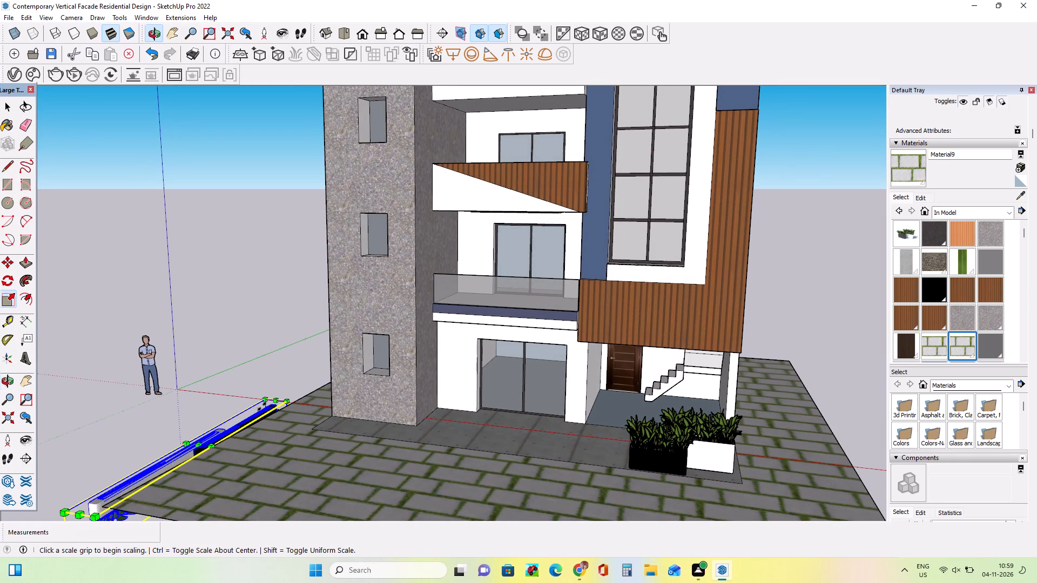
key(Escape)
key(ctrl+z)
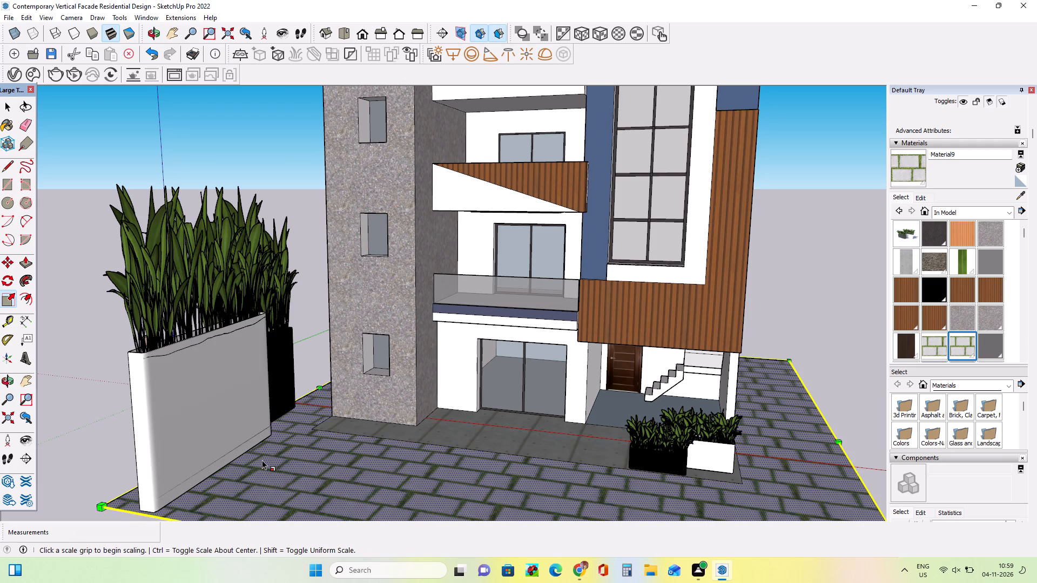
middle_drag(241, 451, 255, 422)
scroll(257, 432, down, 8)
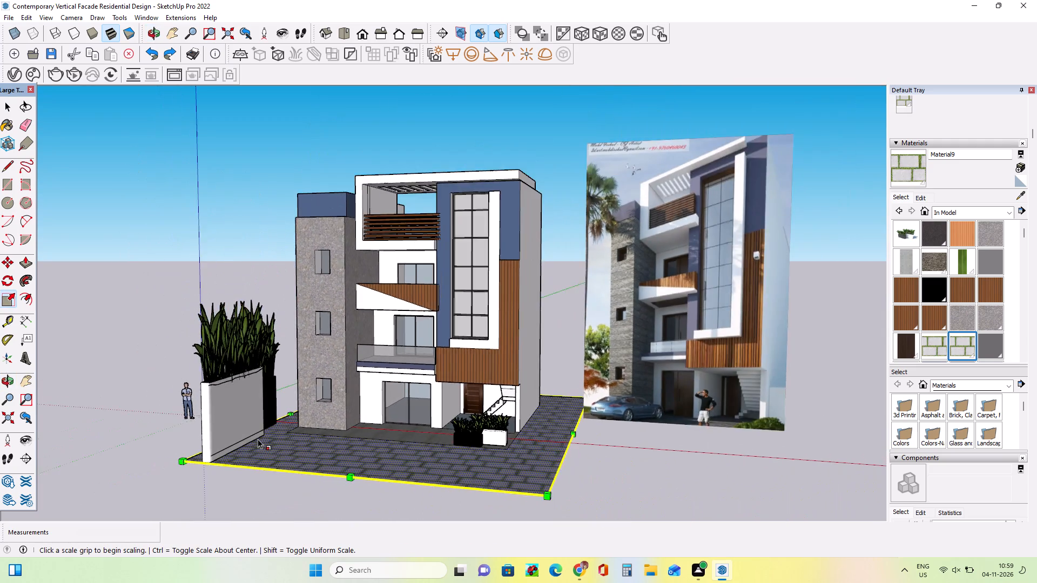
Clear the selection and review the front facade, paving and planters against the reference image.
scroll(258, 439, down, 3)
middle_drag(432, 411, 473, 412)
scroll(456, 388, up, 2)
middle_drag(410, 425, 427, 429)
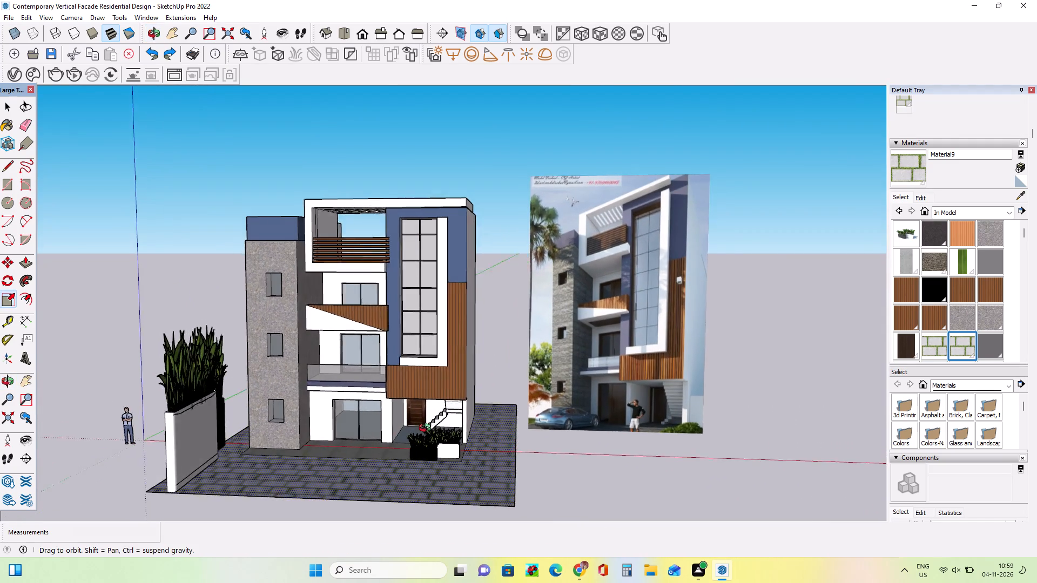
middle_drag(427, 429, 459, 426)
scroll(425, 419, up, 3)
middle_drag(425, 419, 438, 413)
click(8, 107)
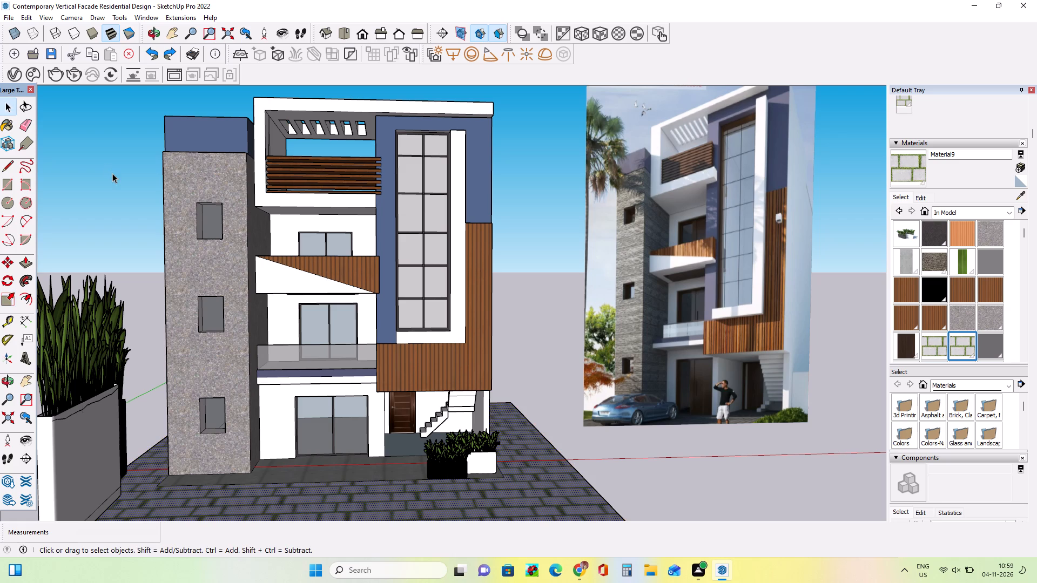
double_click(112, 173)
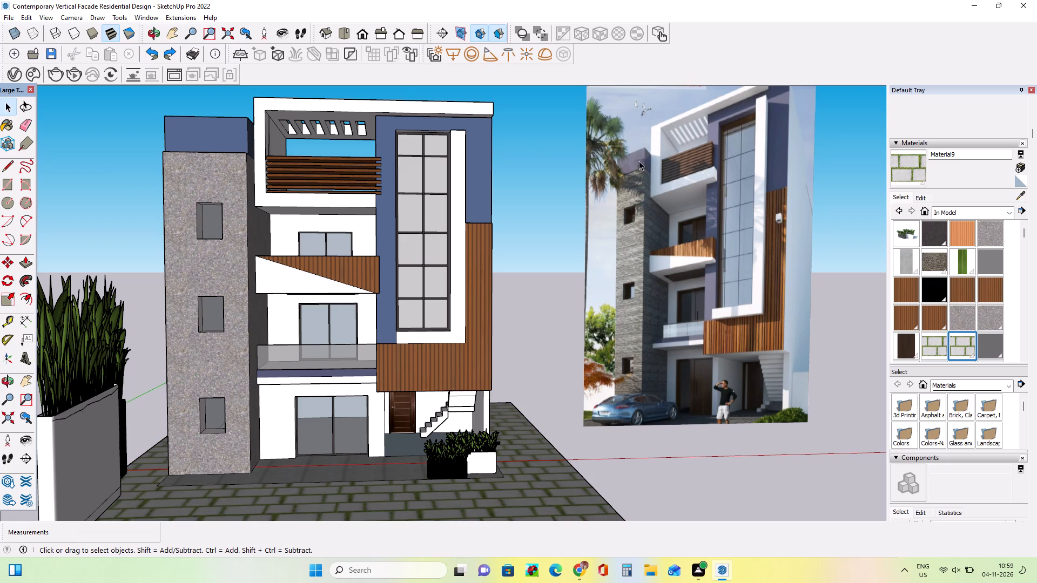
click(27, 379)
drag(198, 331, 181, 320)
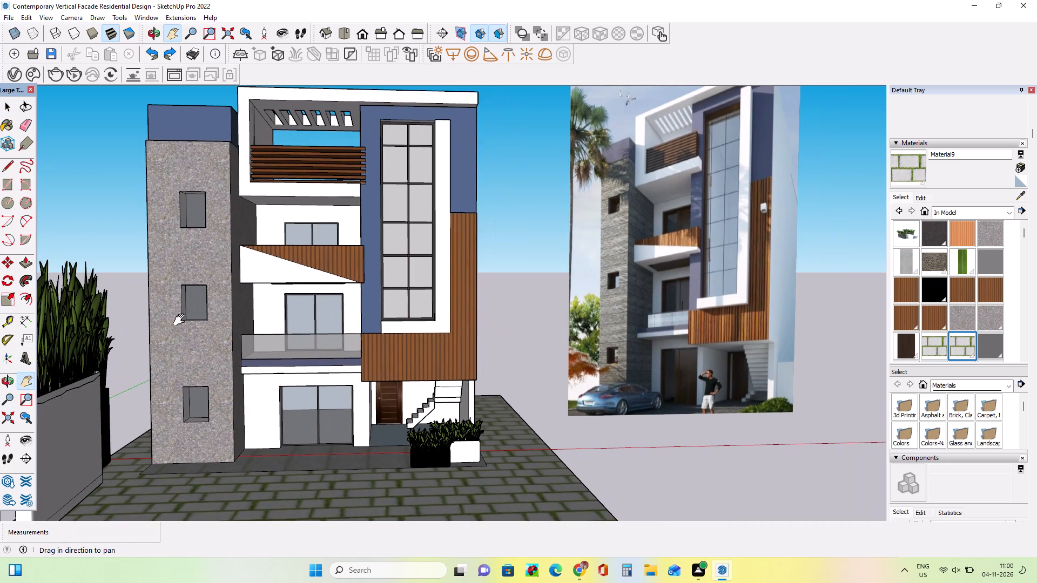
drag(181, 320, 285, 316)
scroll(282, 316, down, 1)
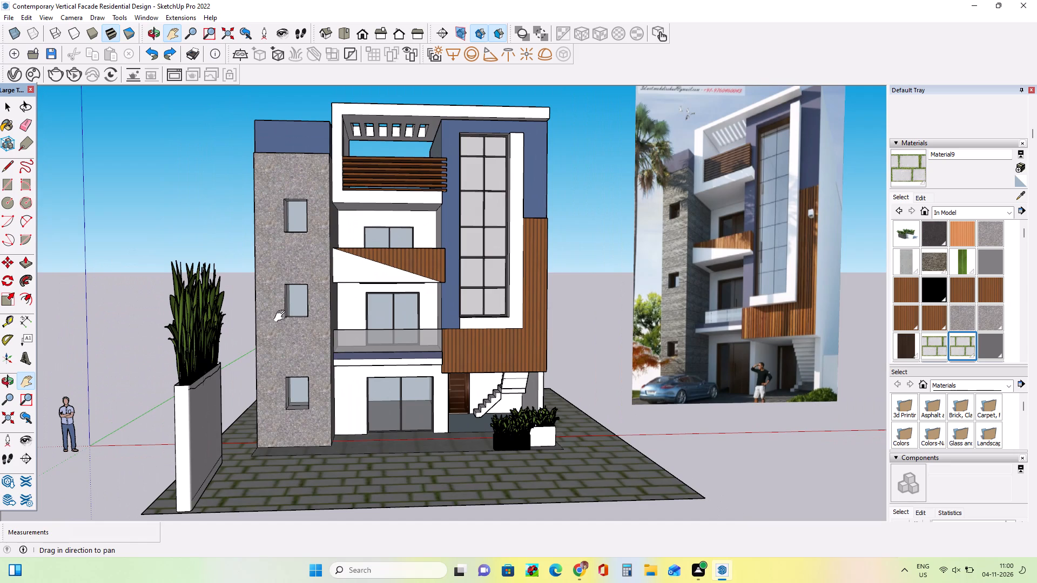
middle_drag(291, 323, 286, 331)
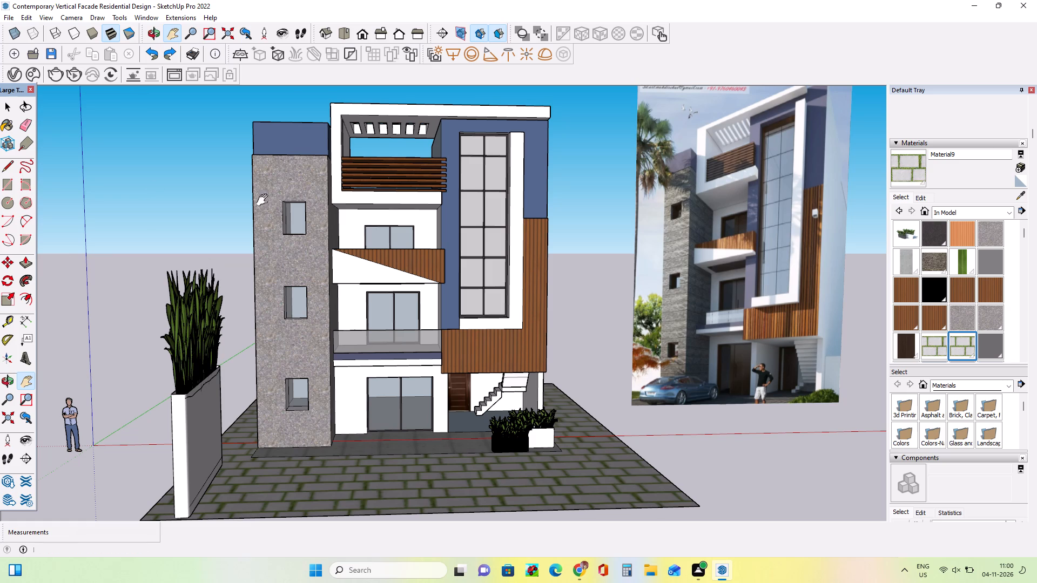
Import the 2016_Honda_Civic_LX_Sedan model and place it on the paving in front of the stone-clad tower.
click(11, 19)
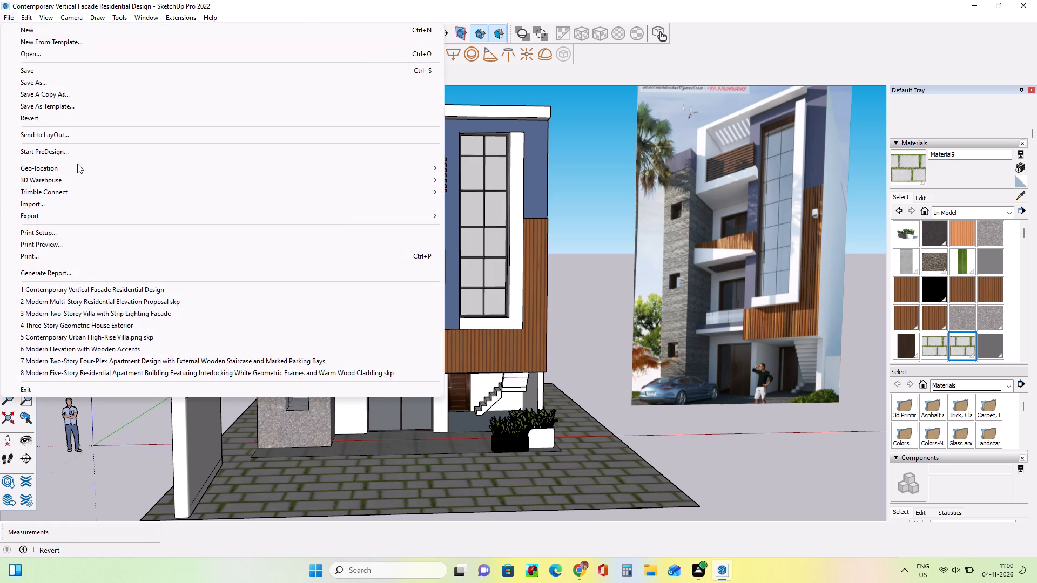
click(79, 207)
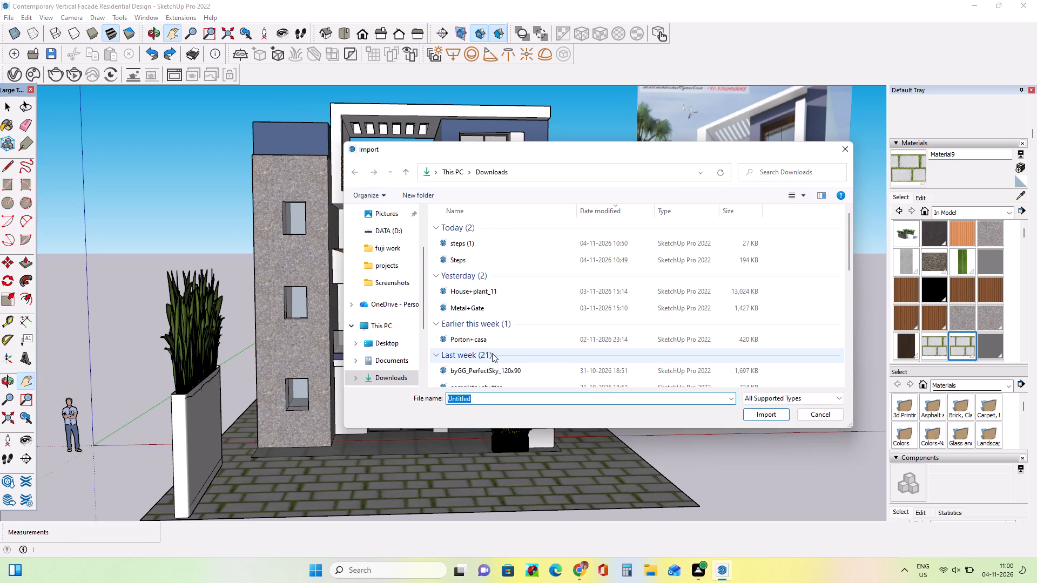
scroll(492, 353, down, 5)
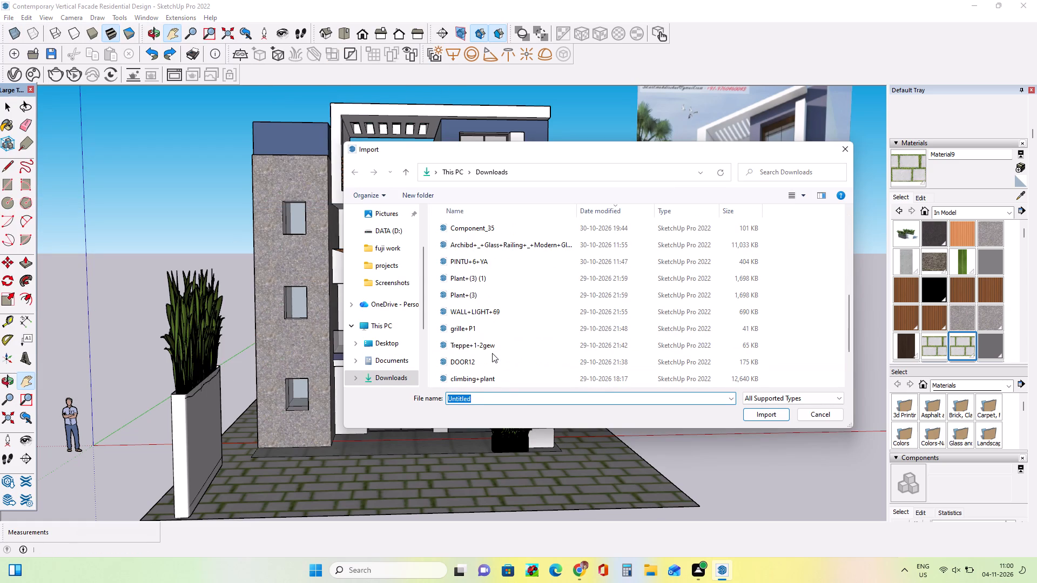
scroll(492, 353, down, 4)
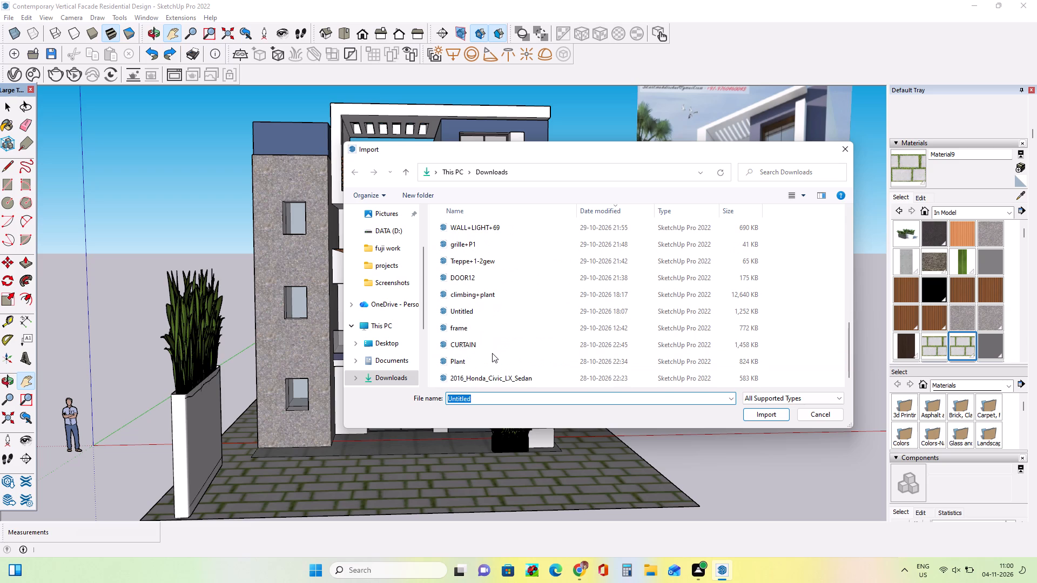
scroll(492, 353, down, 3)
click(507, 376)
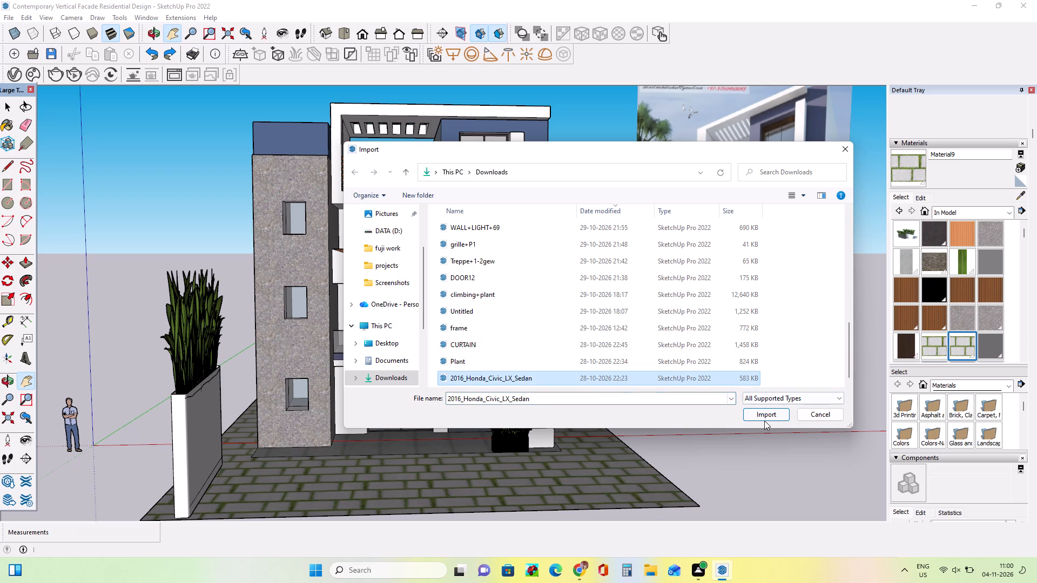
click(764, 421)
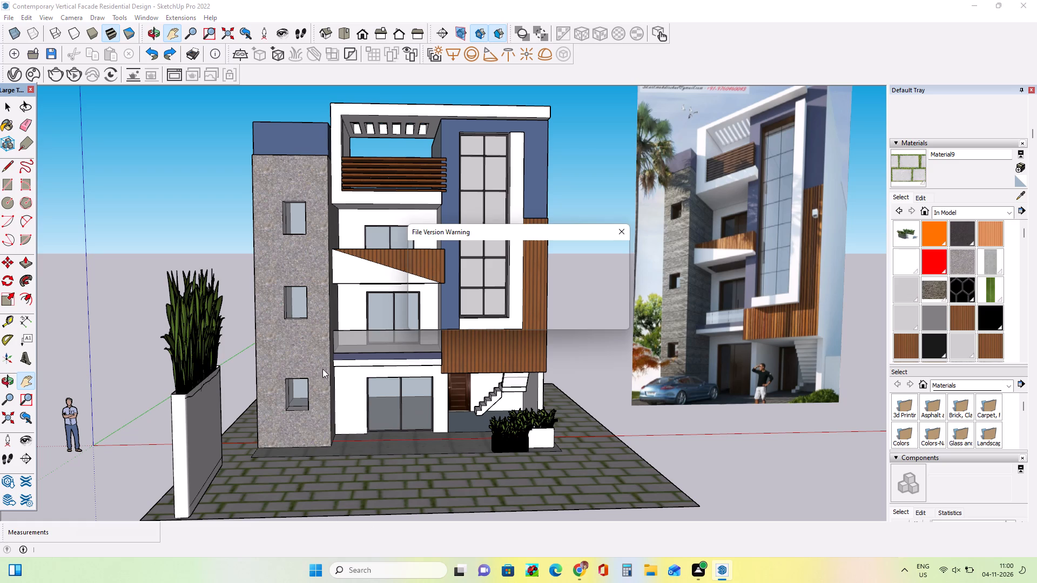
click(613, 317)
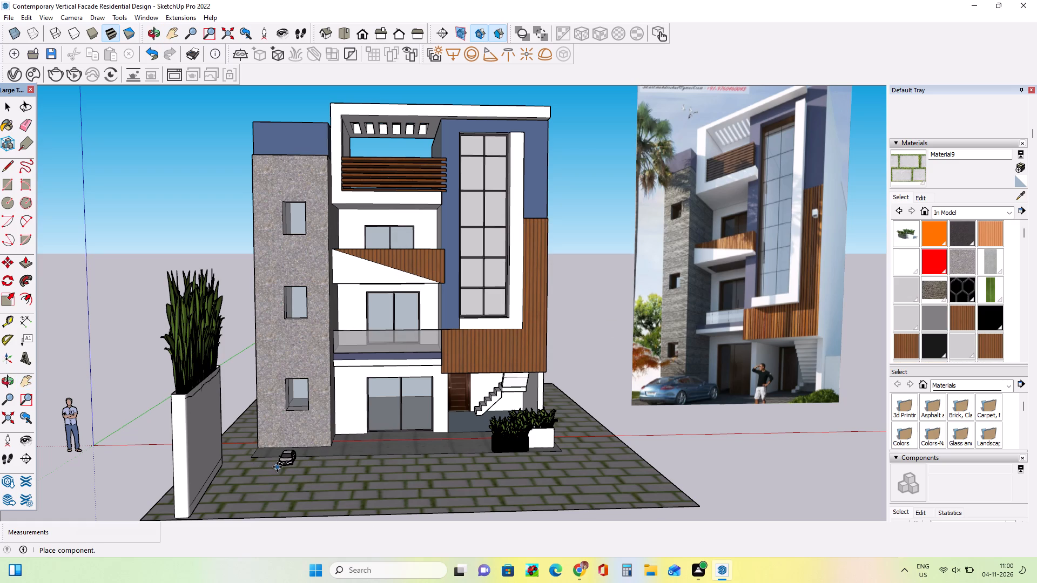
click(277, 467)
middle_click(321, 471)
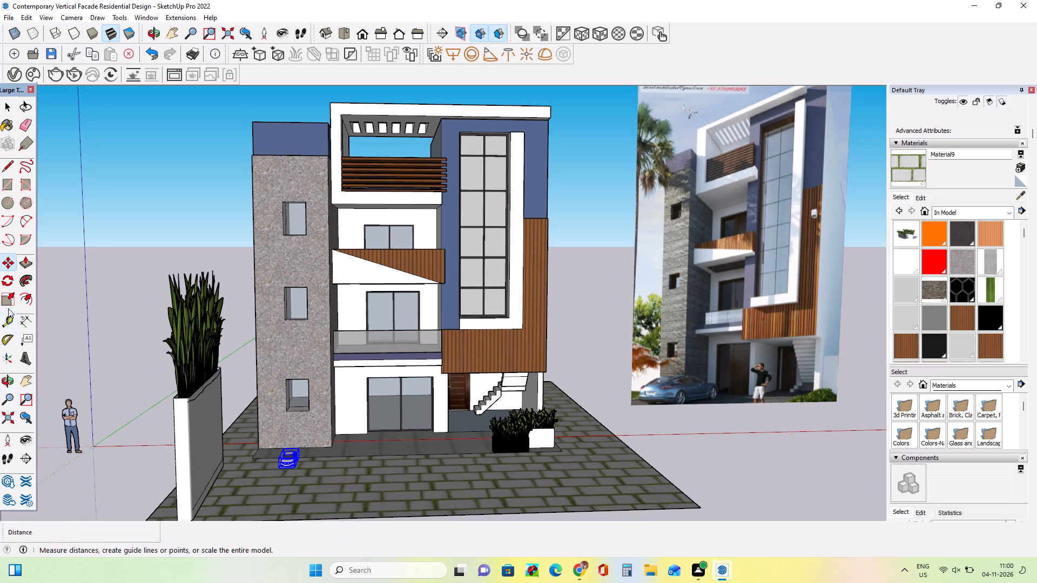
Scale the imported car up uniformly in two passes, the second by a factor of about 1.24.
click(8, 303)
drag(275, 460, 242, 476)
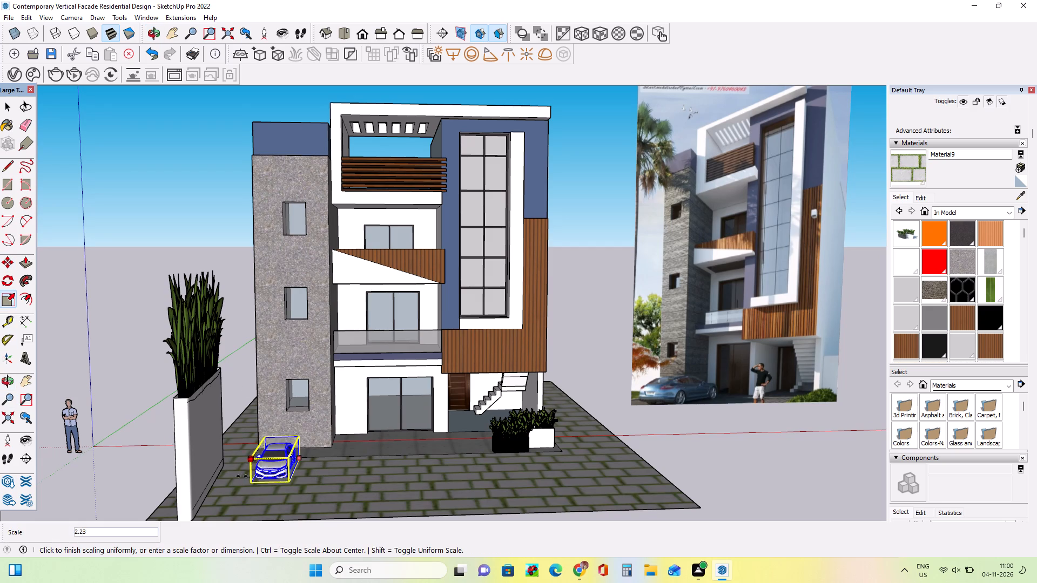
drag(242, 476, 193, 492)
drag(298, 418, 324, 412)
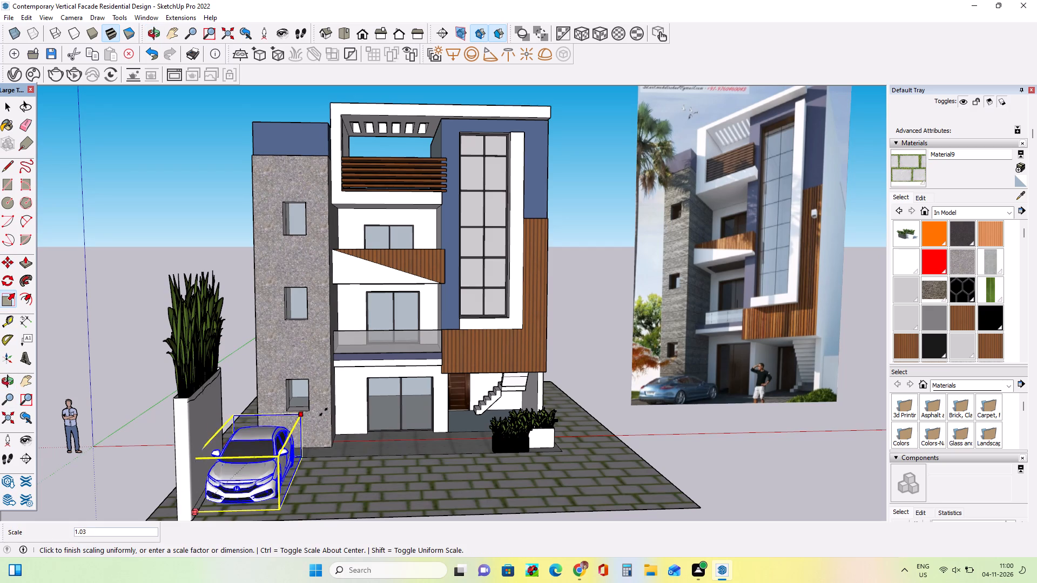
drag(324, 412, 361, 399)
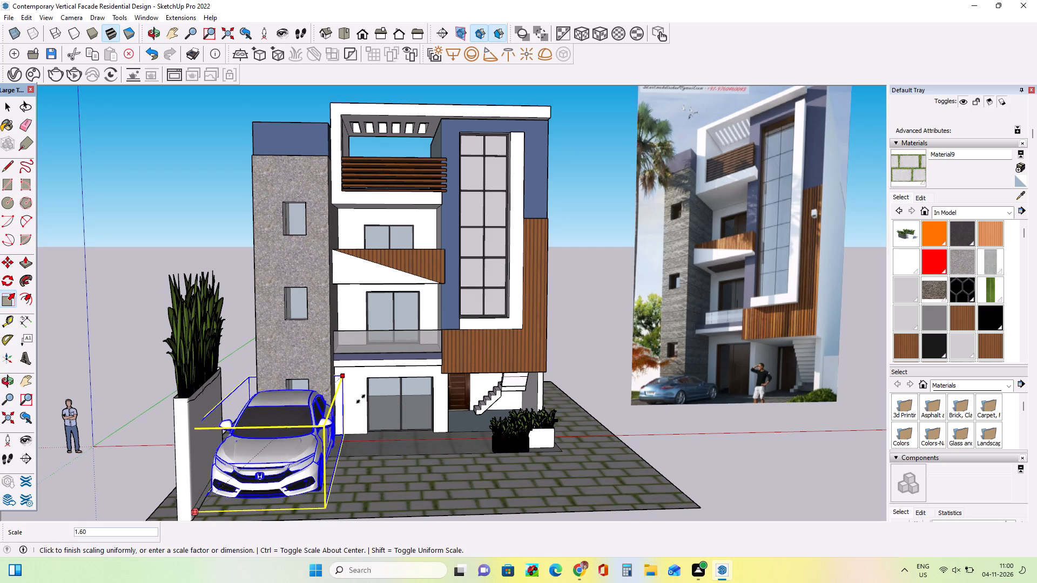
drag(361, 399, 337, 419)
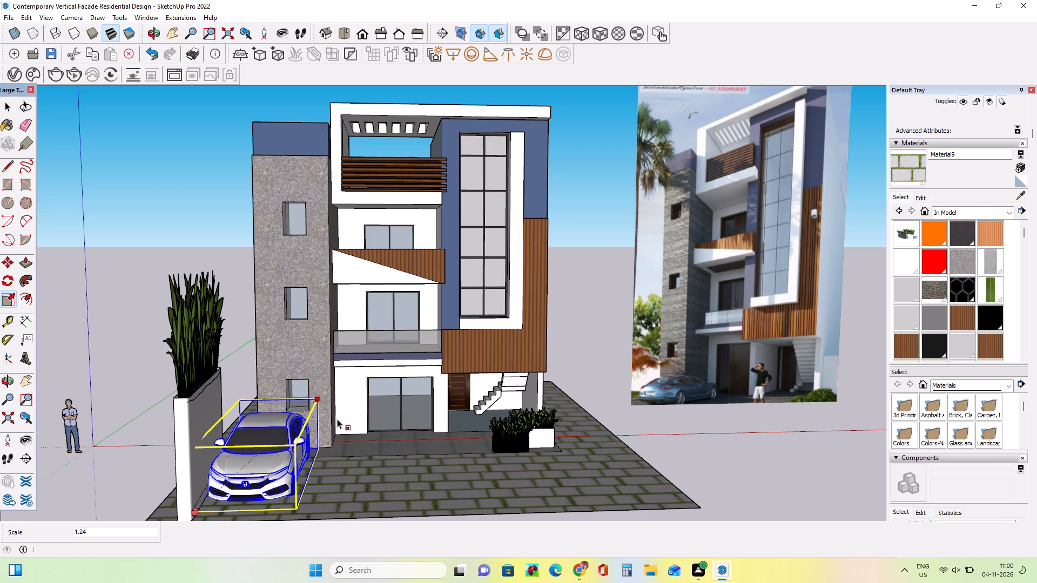
Move the car about 2' 8" across the paving, away from the tall side planters.
click(6, 262)
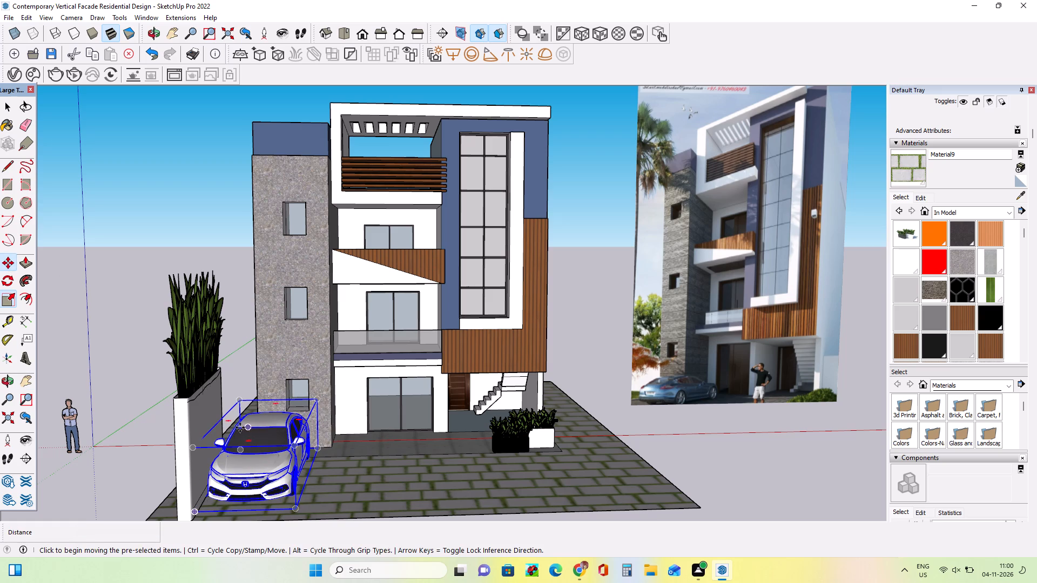
drag(240, 464, 272, 473)
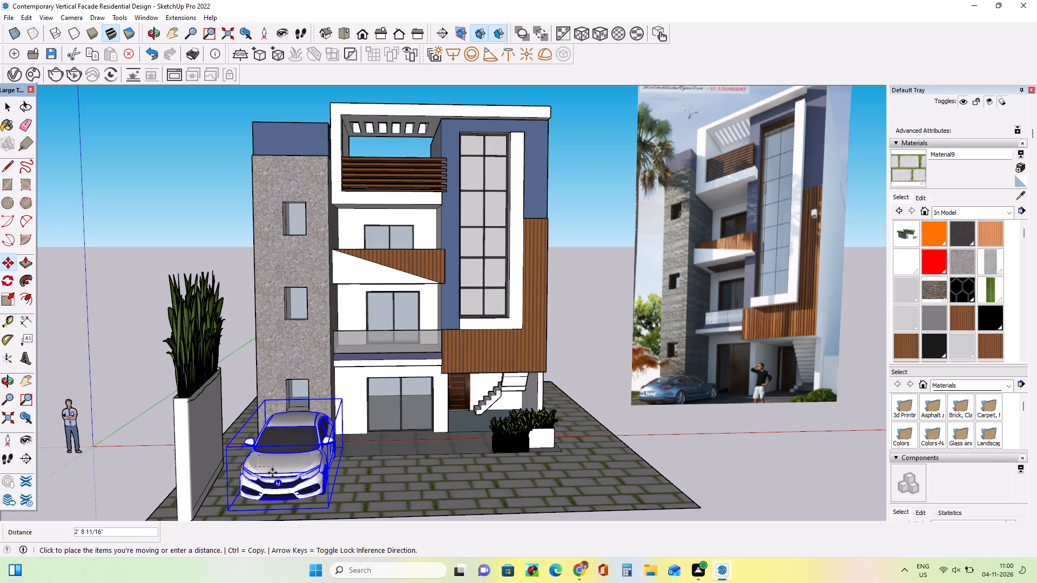
drag(272, 473, 271, 473)
Check the wheels from beneath the paved ground and raise the car about 9 7/8" onto the paving.
middle_drag(293, 458, 314, 428)
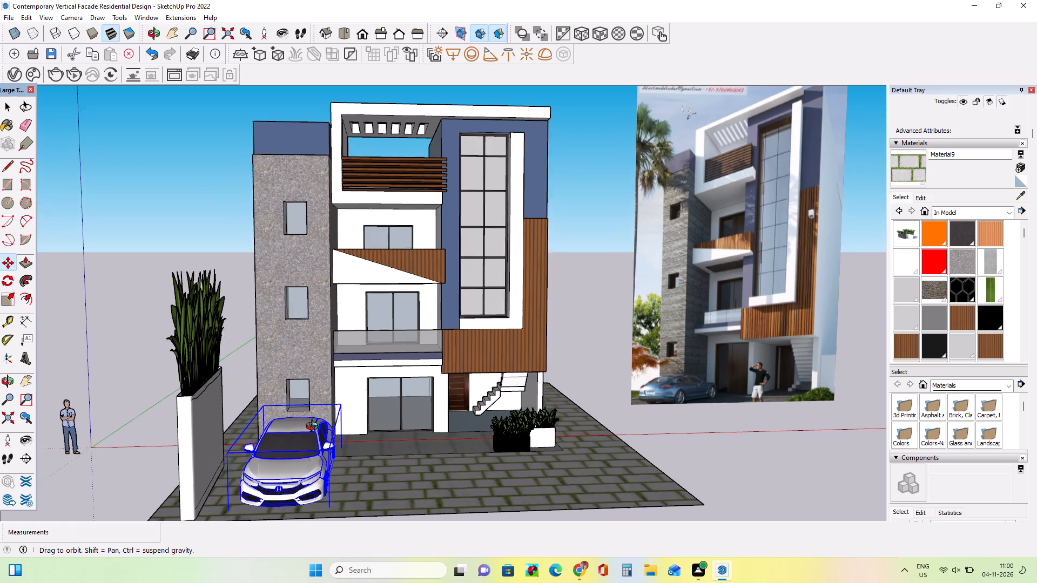
middle_drag(314, 428, 322, 409)
scroll(280, 439, up, 3)
middle_drag(284, 458, 301, 396)
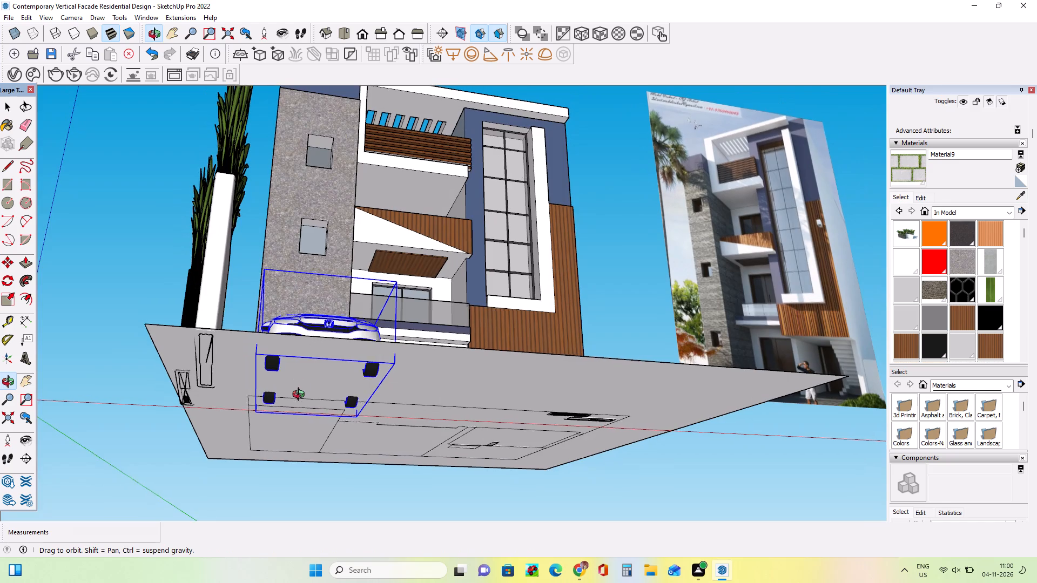
middle_drag(301, 396, 265, 467)
drag(250, 462, 251, 445)
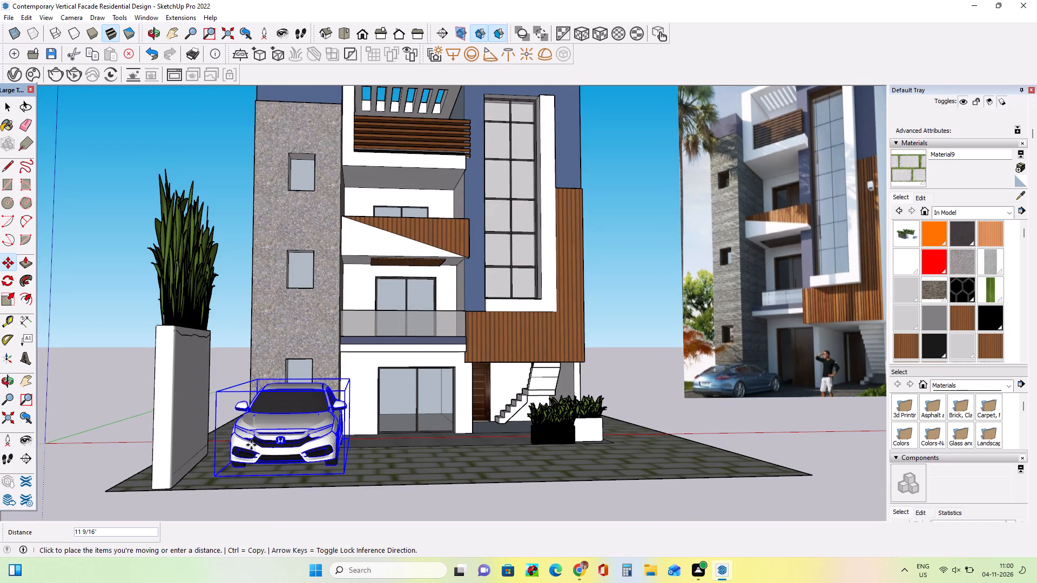
drag(251, 445, 252, 447)
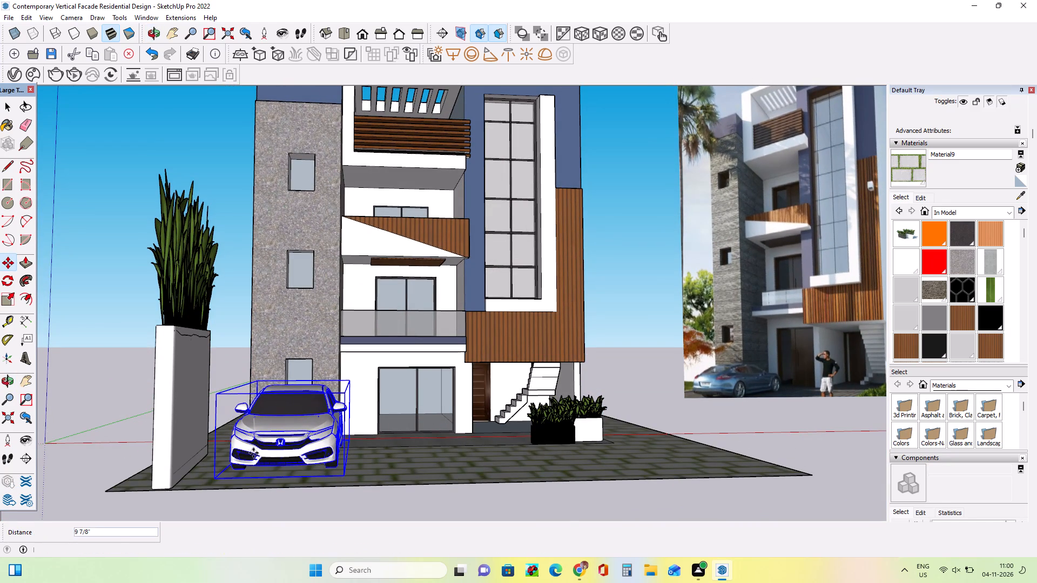
Shift the car slightly further from the side planters, keeping it in front of the stone-clad tower.
middle_drag(263, 463, 287, 493)
scroll(258, 469, down, 8)
middle_drag(348, 469, 316, 460)
scroll(335, 451, up, 2)
middle_click(338, 451)
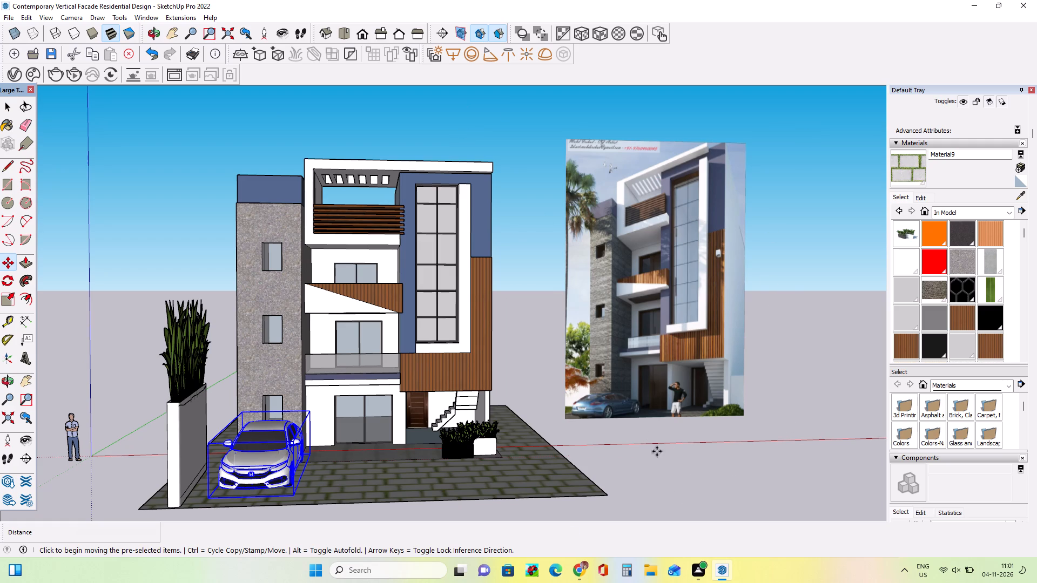
drag(258, 465, 259, 466)
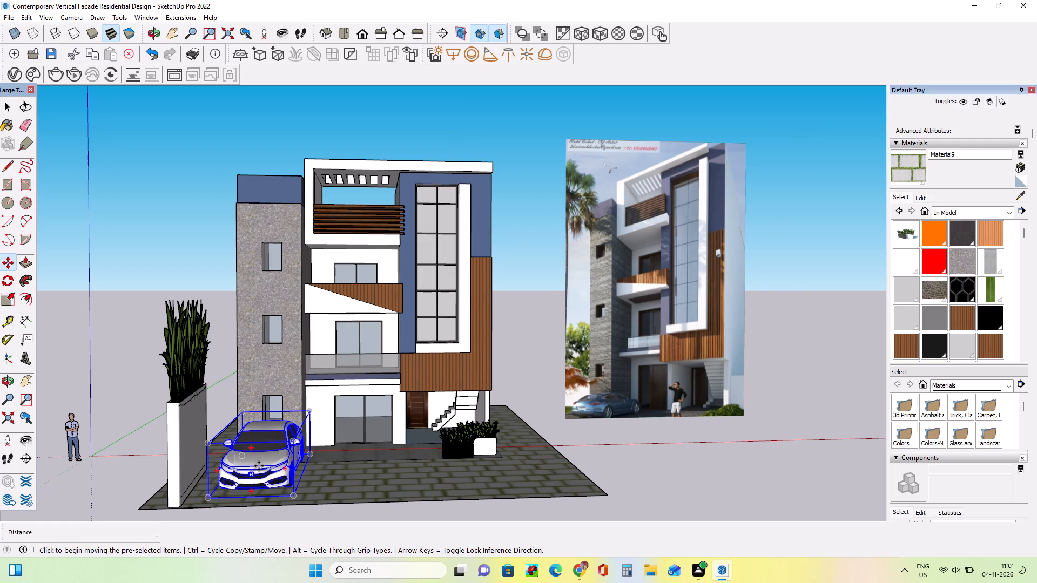
drag(259, 466, 281, 466)
Examine the car and the tall side planters' position on the paving from the front, side and rear.
middle_drag(320, 452, 331, 448)
scroll(328, 441, up, 1)
middle_drag(561, 467, 546, 474)
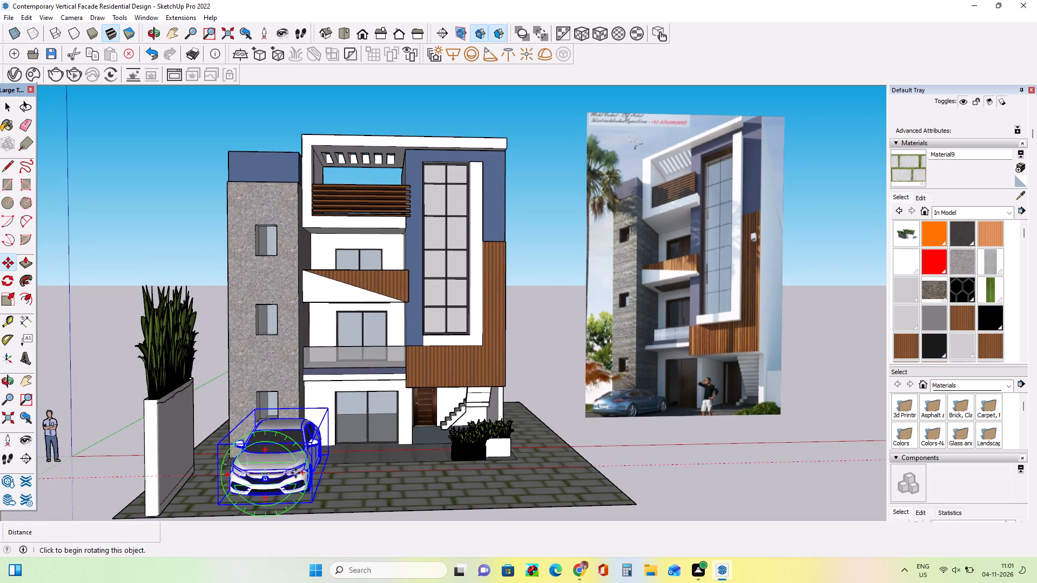
click(24, 381)
drag(231, 317, 280, 317)
middle_drag(377, 304, 560, 225)
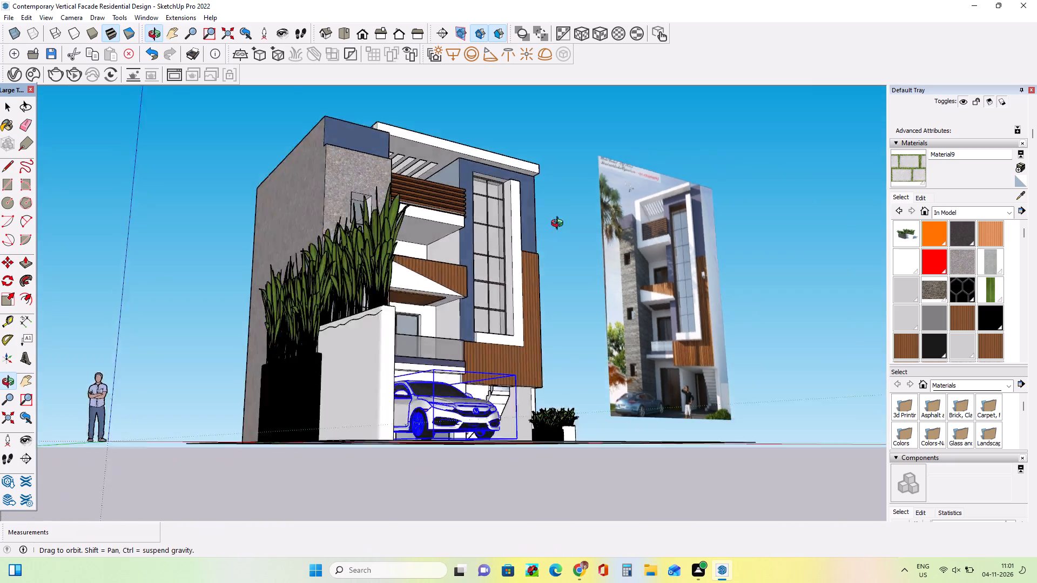
middle_drag(560, 225, 698, 277)
middle_drag(288, 444, 507, 478)
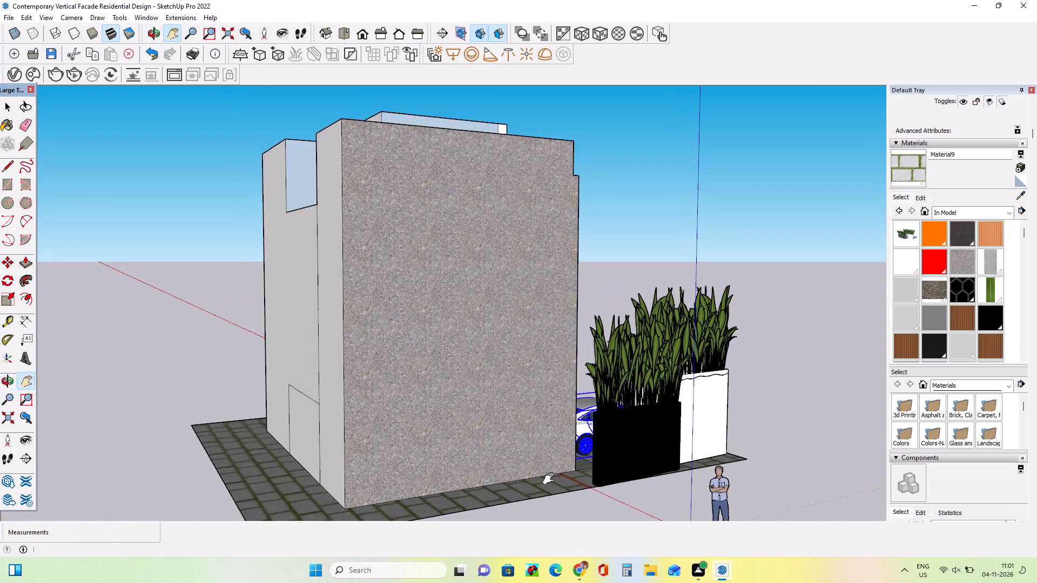
scroll(562, 482, up, 2)
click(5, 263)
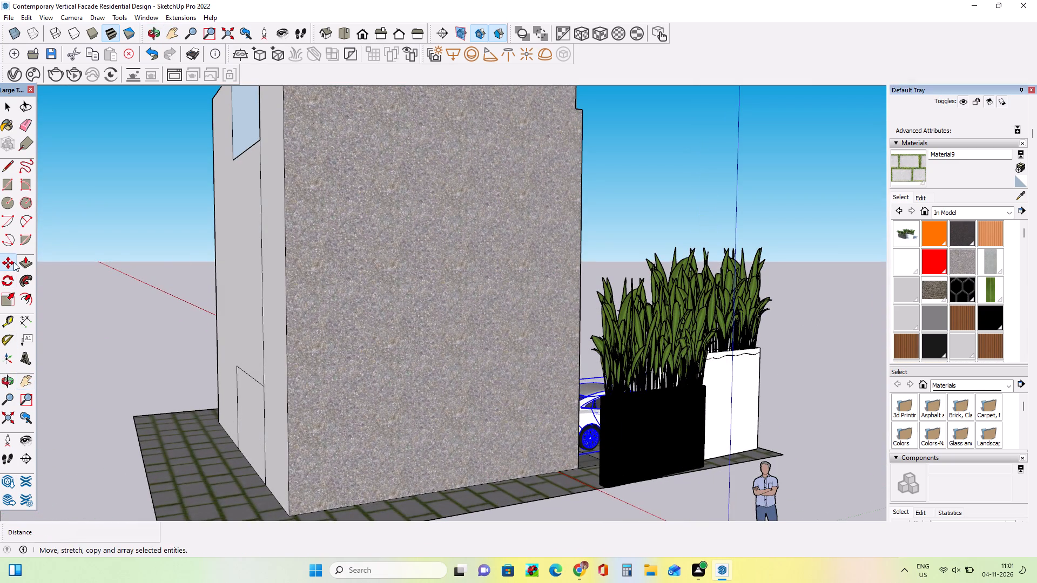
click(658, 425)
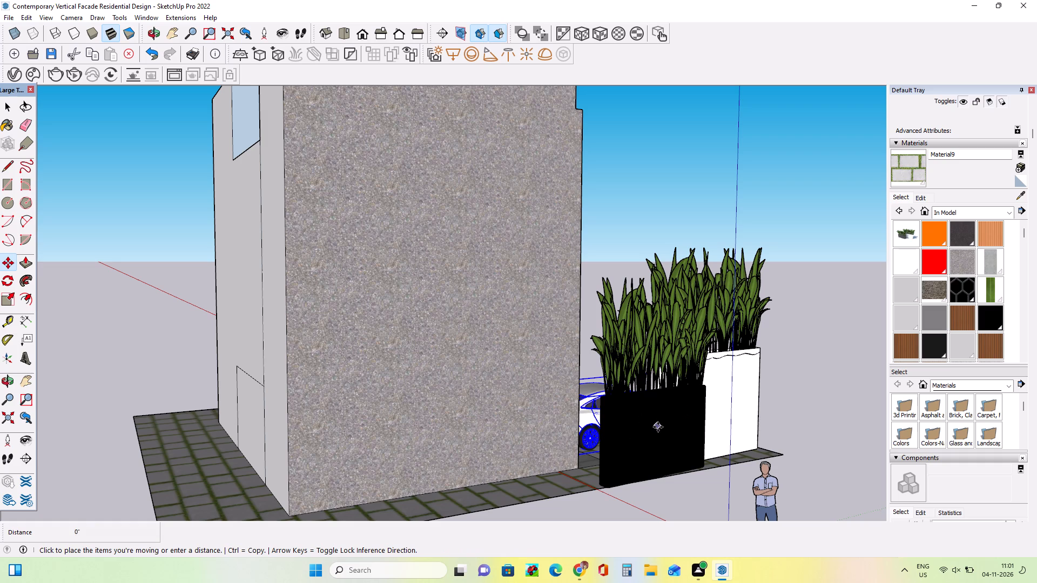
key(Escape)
Move the tall side planter group about 2' 5 15/16" inward so its outer corner meets the paving's side edge.
click(6, 110)
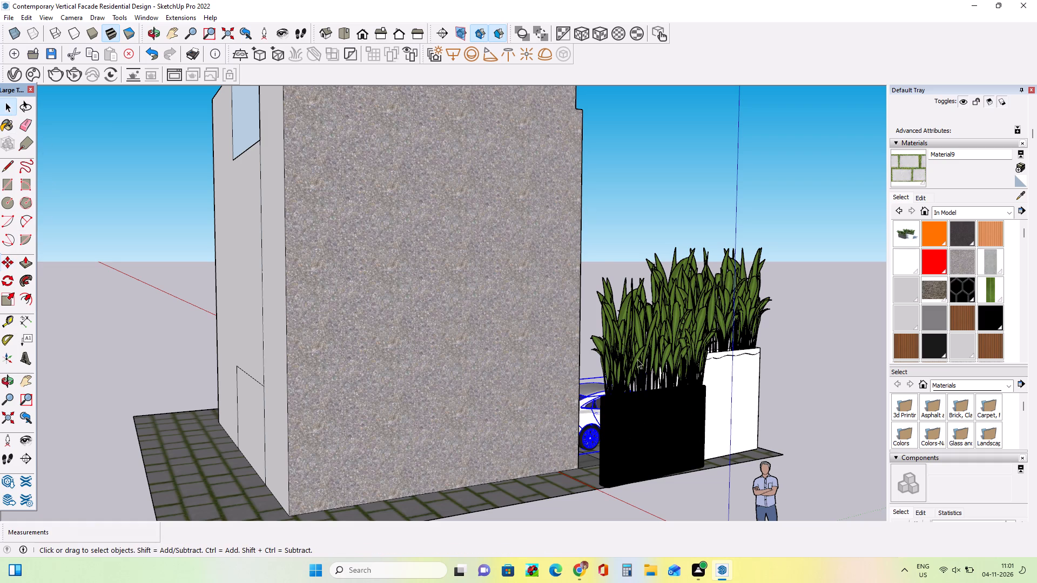
click(667, 429)
click(3, 263)
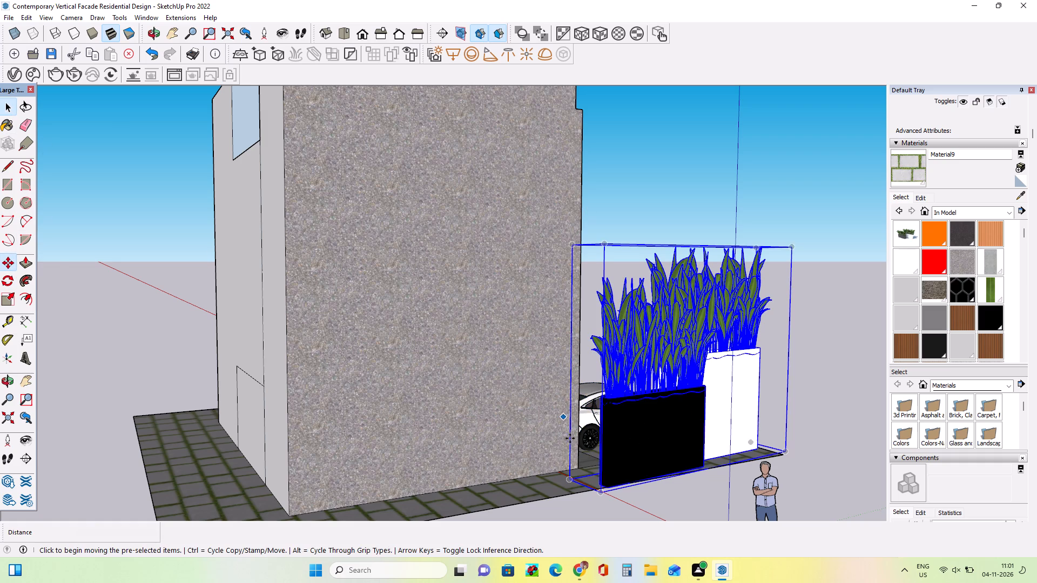
click(598, 494)
click(582, 484)
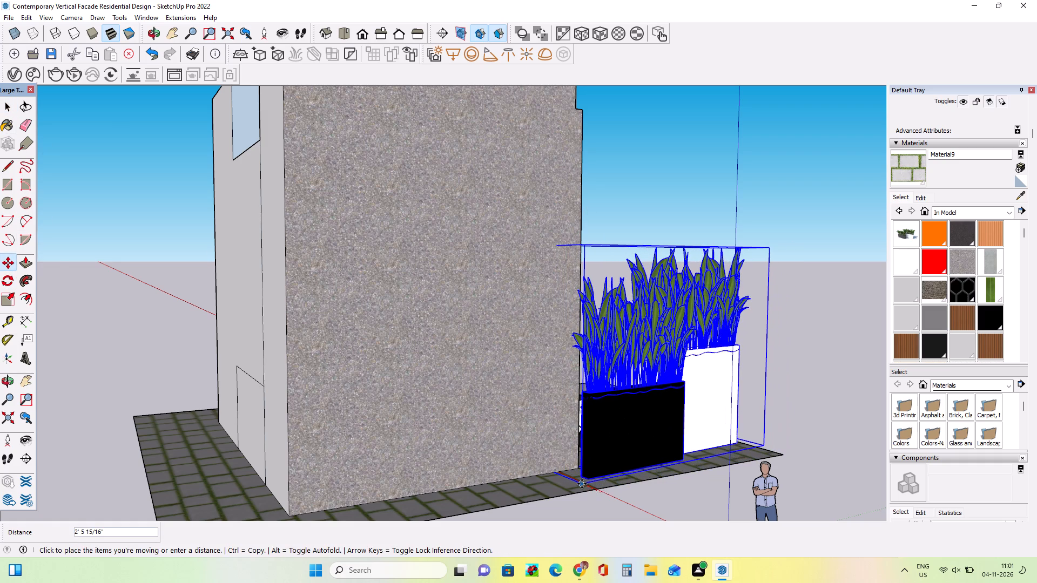
middle_drag(566, 505, 0, 517)
scroll(171, 463, up, 3)
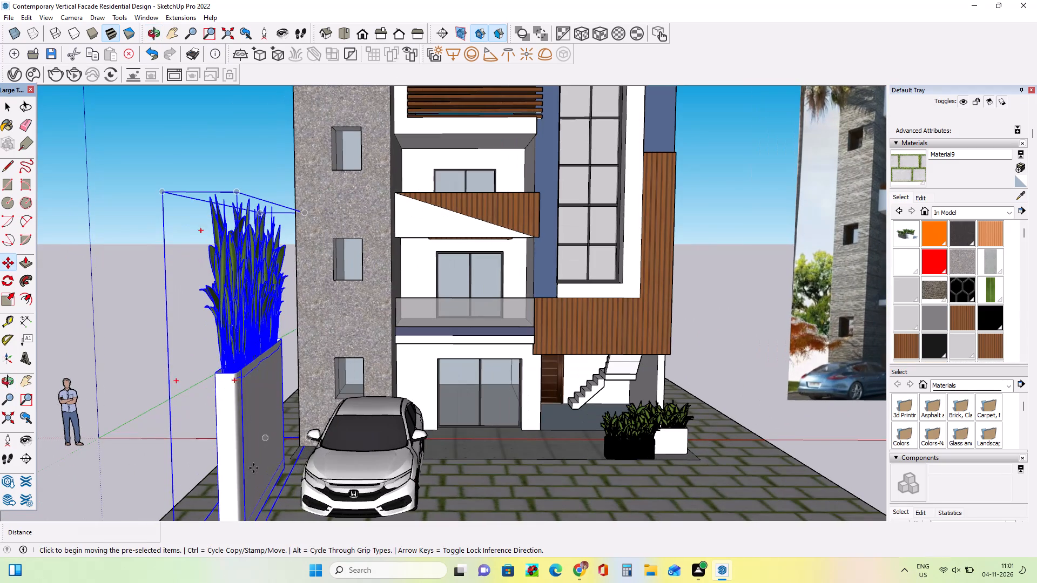
Move the tall side planter group about 6' 3 3/4" toward the building along the paving, and raise it to rest on the ground.
drag(278, 472, 289, 462)
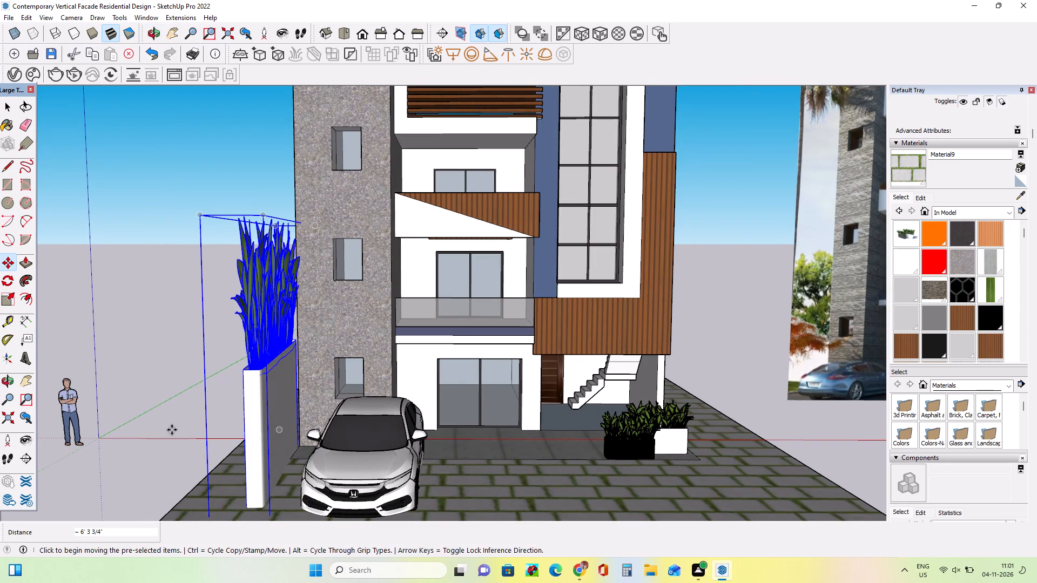
click(151, 356)
middle_click(131, 381)
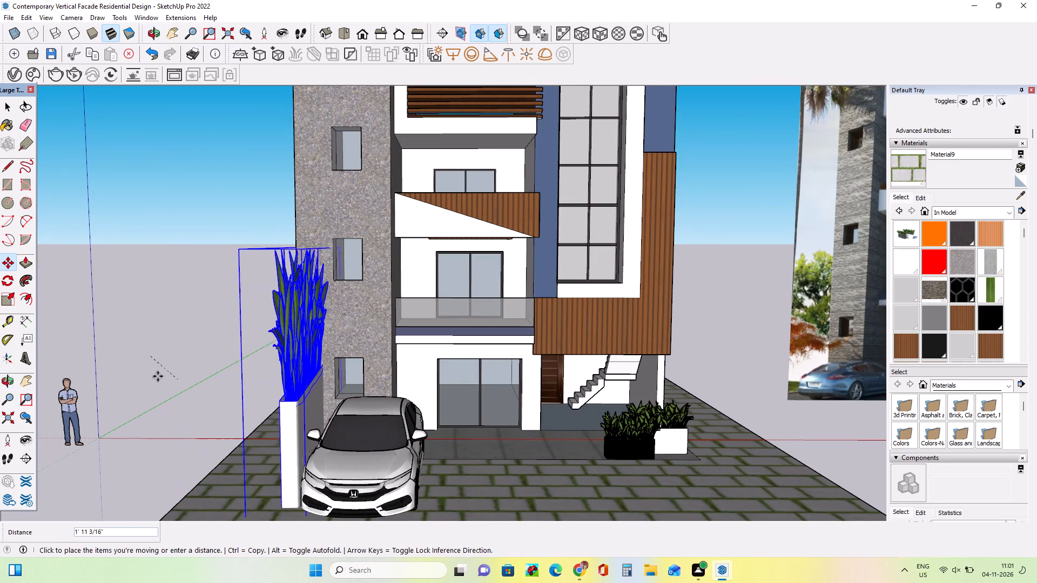
click(149, 342)
scroll(55, 396, down, 2)
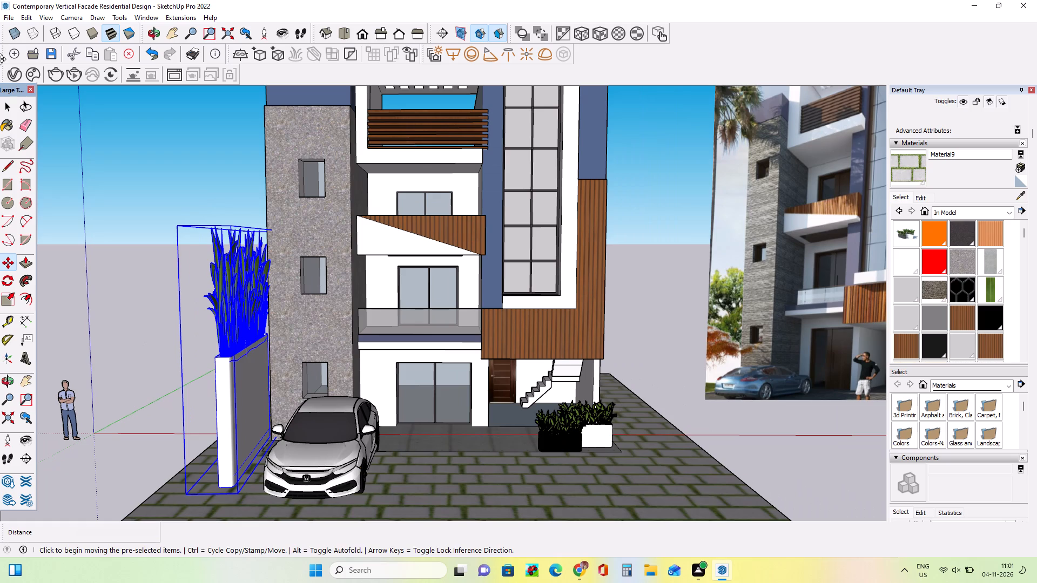
click(6, 110)
click(154, 188)
click(154, 191)
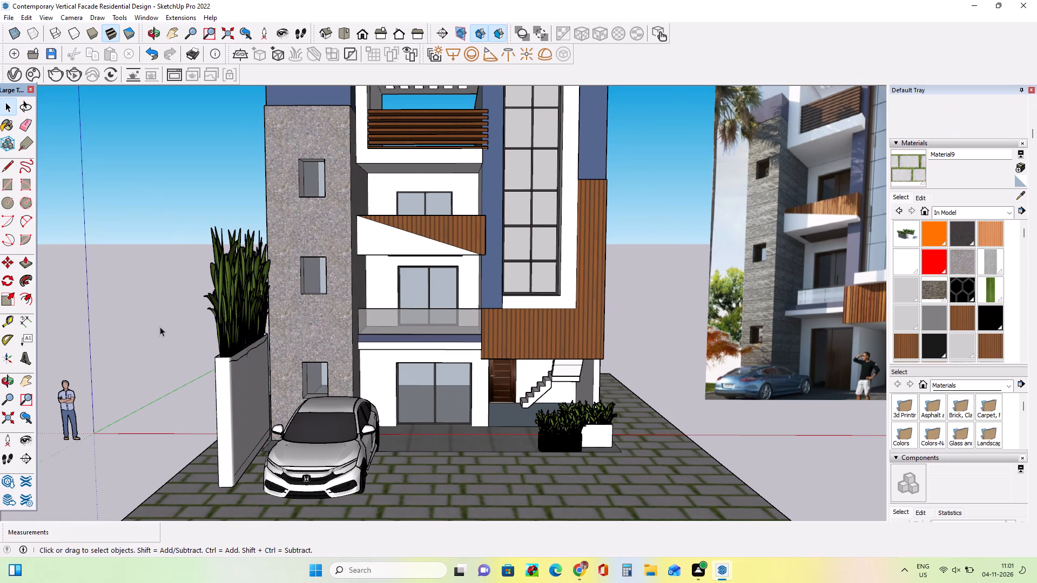
Examine the whole front of the building, with its car and planters, against the reference image.
middle_drag(140, 327, 146, 329)
scroll(141, 334, down, 5)
scroll(197, 376, down, 4)
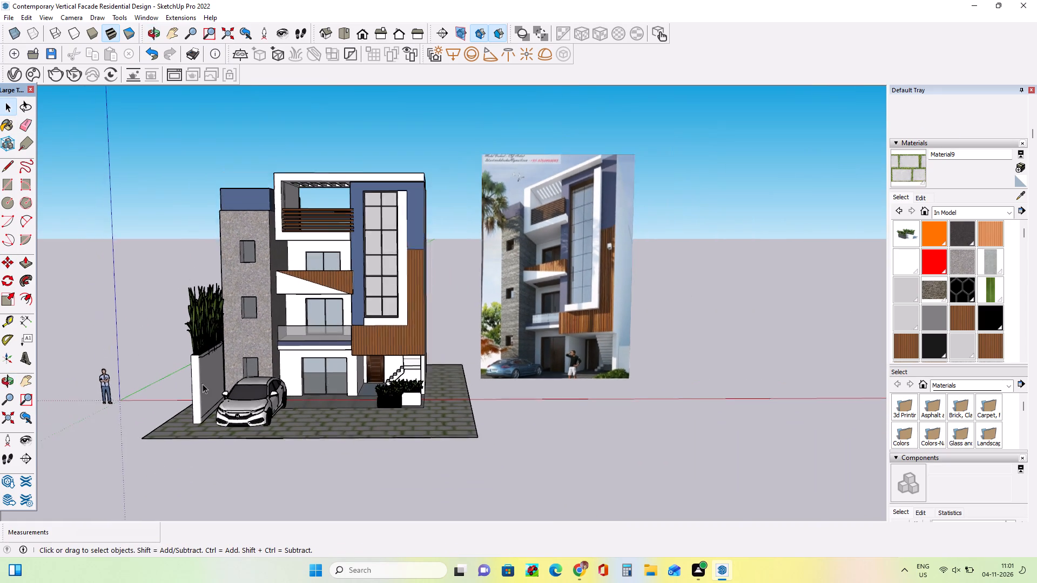
scroll(253, 223, up, 3)
middle_drag(213, 264, 231, 257)
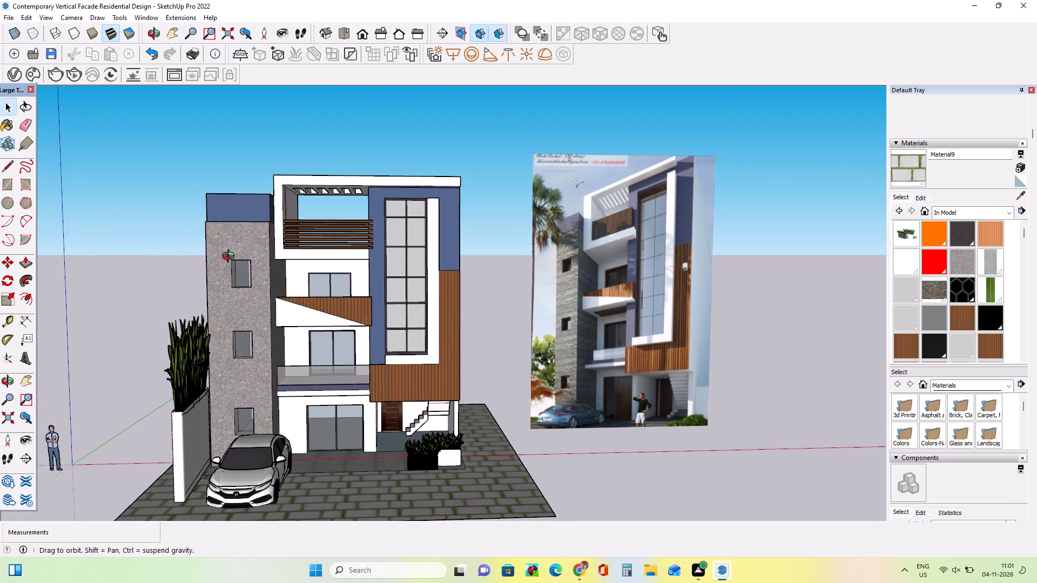
middle_drag(231, 257, 237, 259)
click(23, 385)
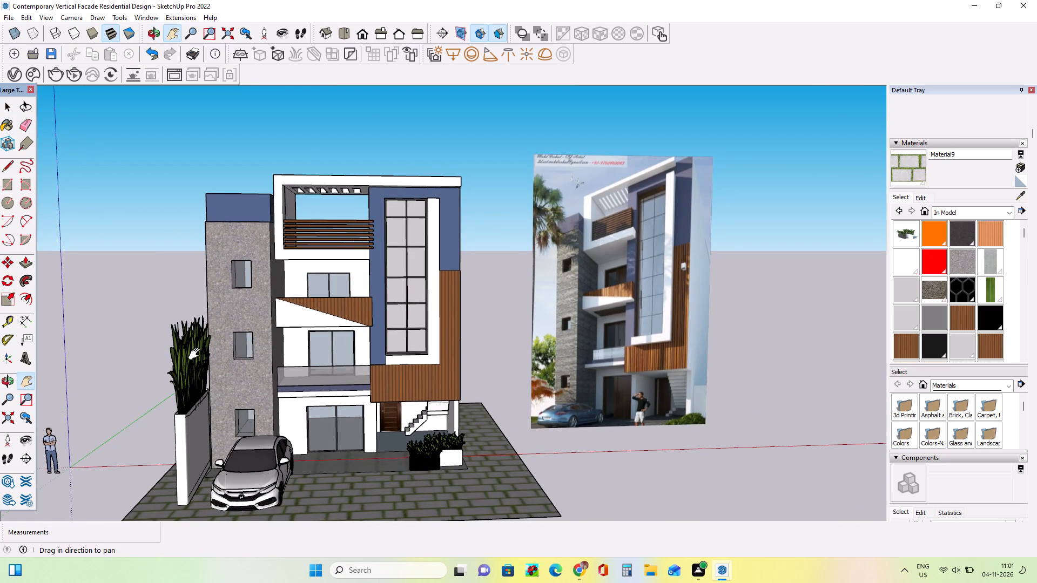
drag(197, 354, 270, 360)
middle_drag(451, 379, 416, 368)
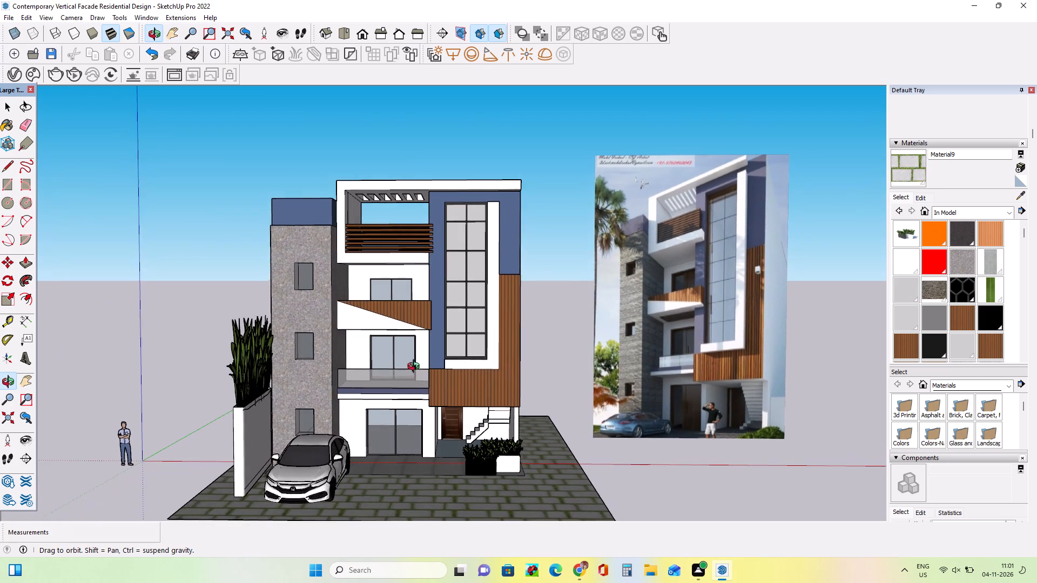
middle_drag(416, 368, 423, 361)
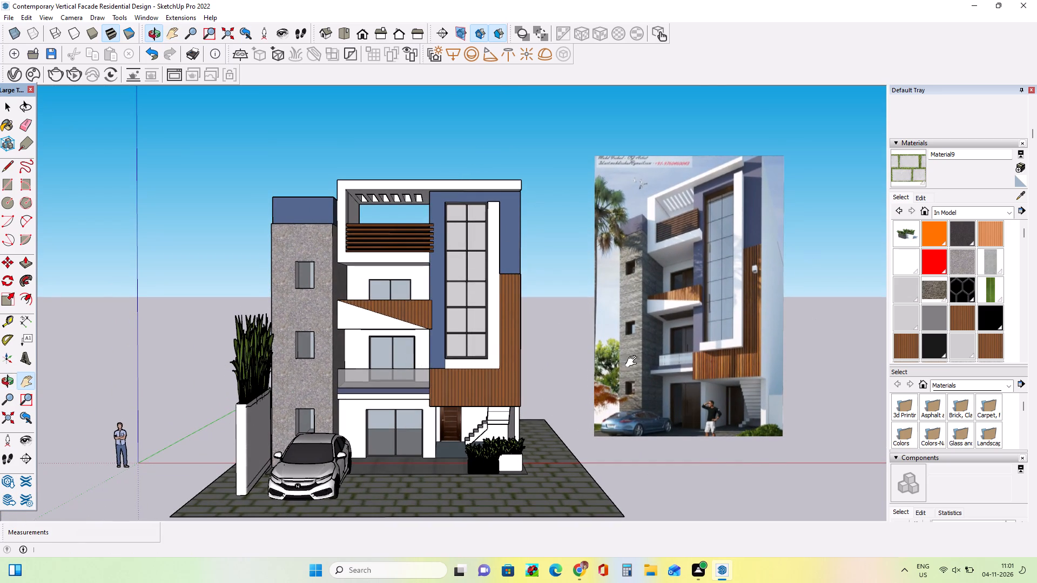
Import the WALL+LIGHT+69 model from the Downloads folder and place it beside the facade's vertical timber cladding.
click(8, 21)
click(69, 207)
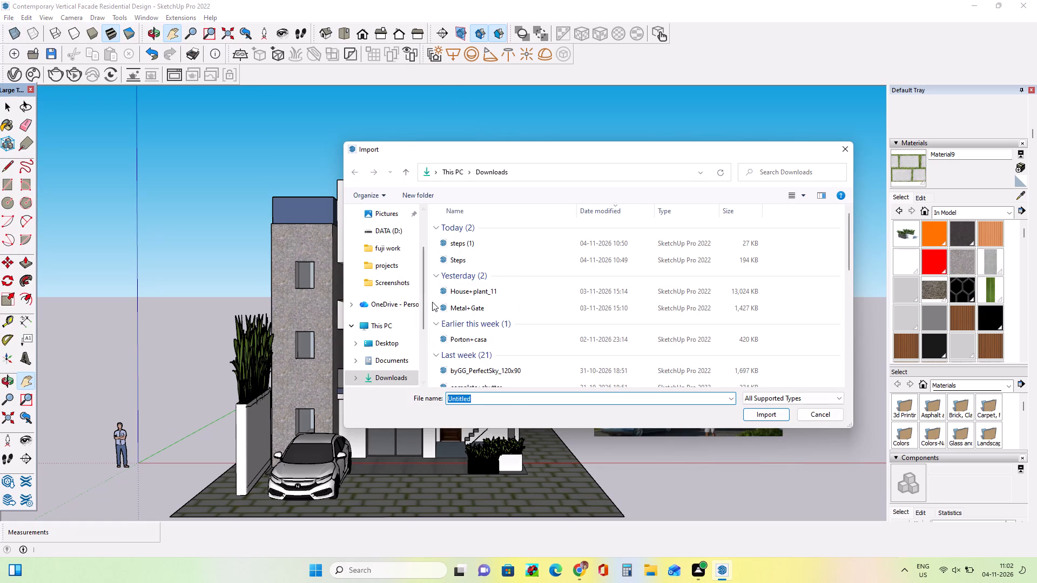
scroll(470, 316, down, 2)
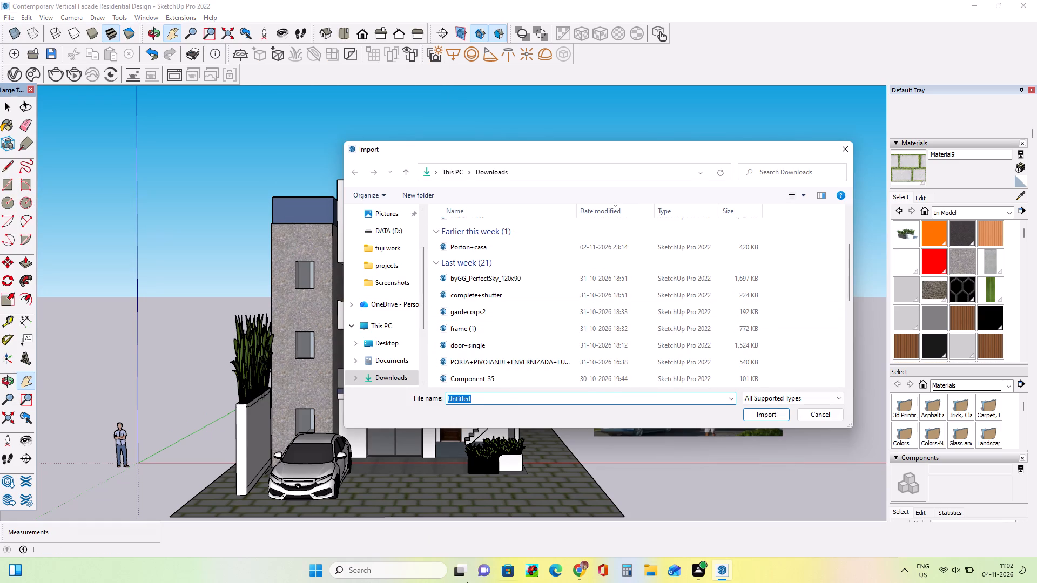
scroll(493, 342, down, 1)
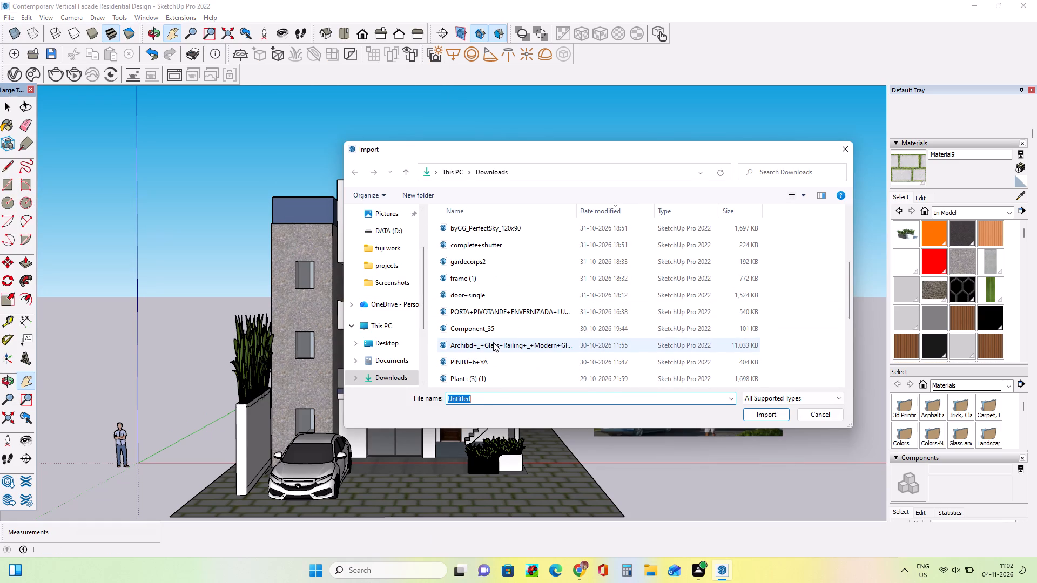
scroll(529, 339, down, 1)
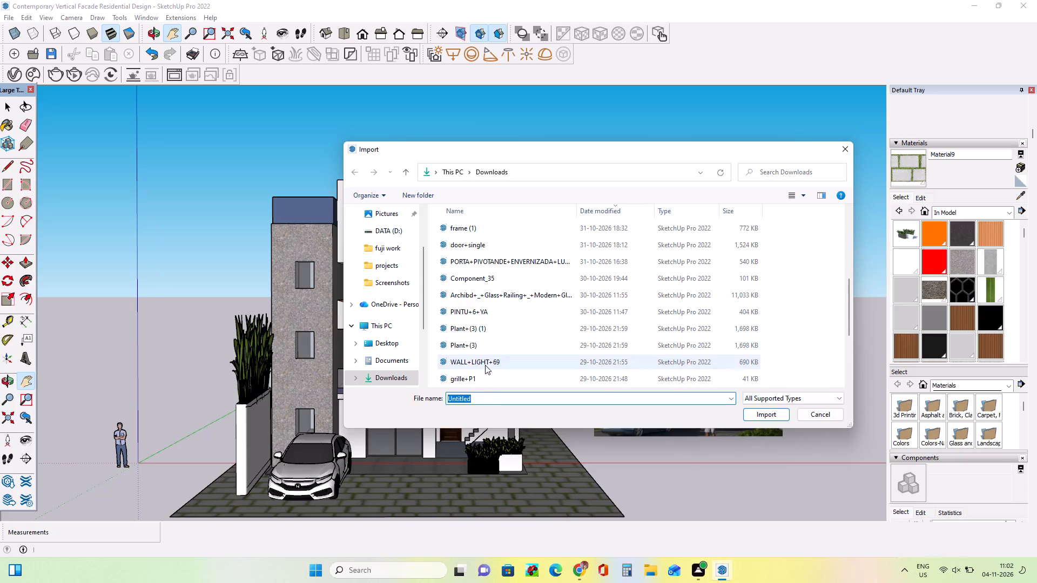
click(485, 365)
click(760, 409)
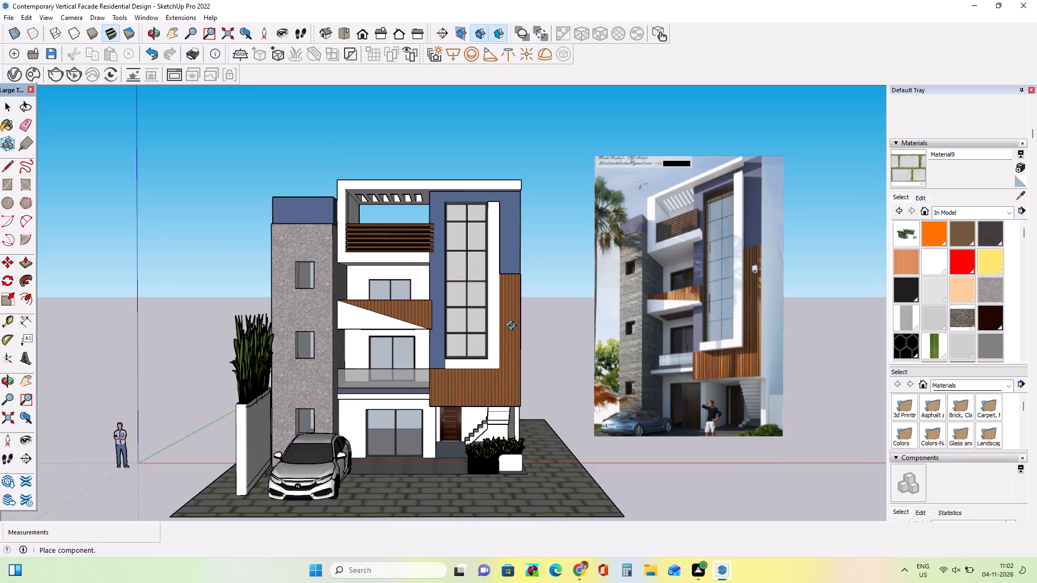
click(538, 329)
Move the imported wall light onto the vertical timber cladding strip beside the tall grid window.
scroll(545, 342, up, 3)
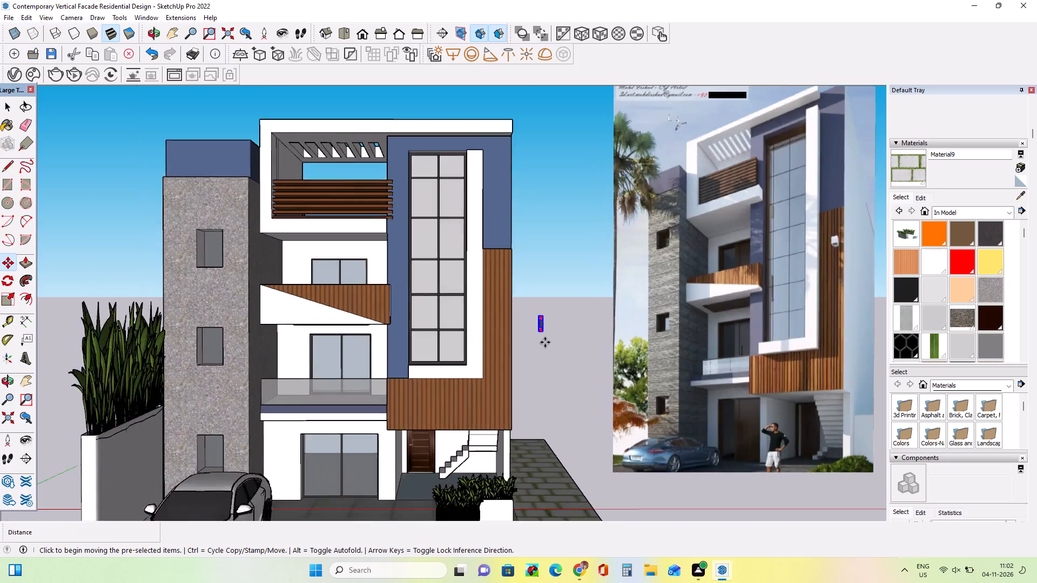
scroll(545, 342, up, 11)
drag(532, 286, 413, 298)
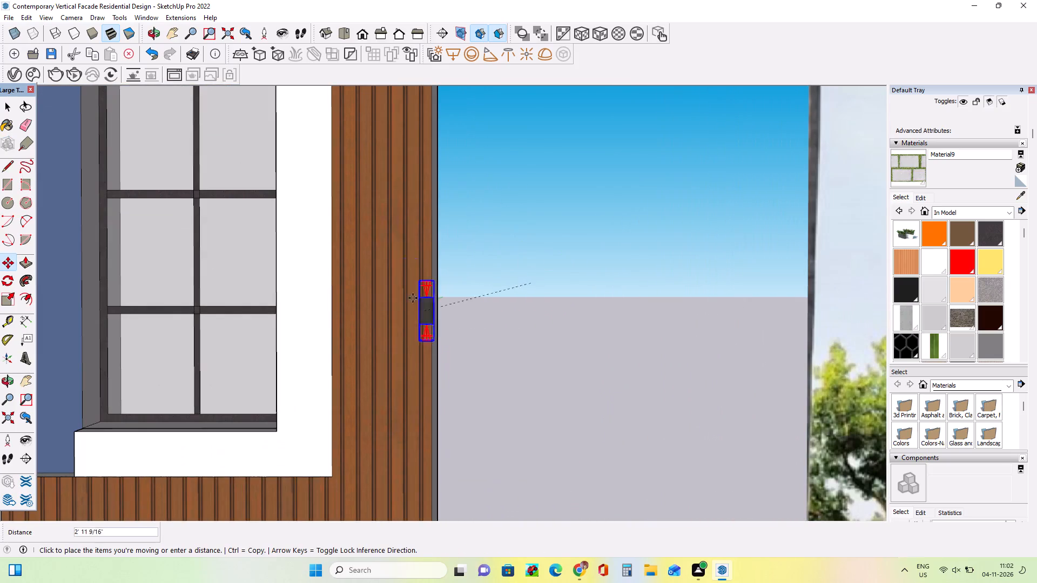
drag(413, 298, 376, 211)
Scale up the wall light on the timber cladding from its upper corner.
scroll(439, 242, down, 9)
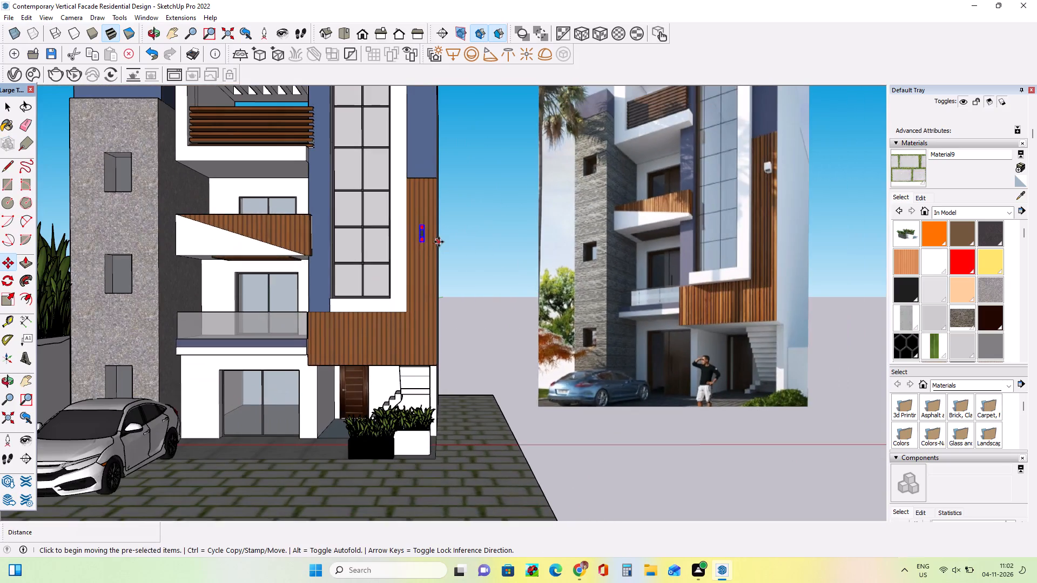
scroll(439, 242, down, 4)
middle_drag(440, 246, 443, 273)
scroll(425, 231, up, 7)
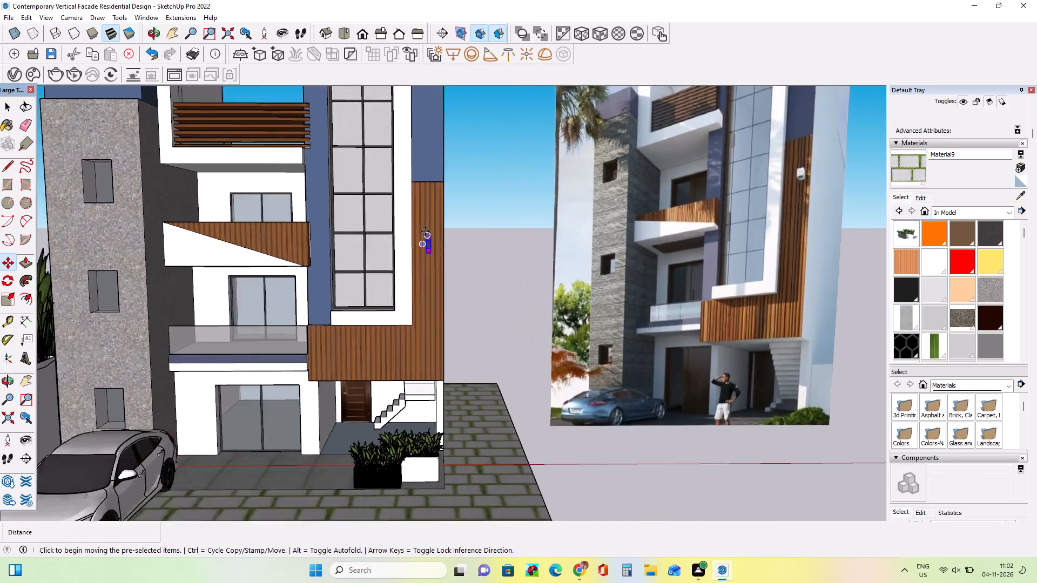
scroll(425, 231, up, 8)
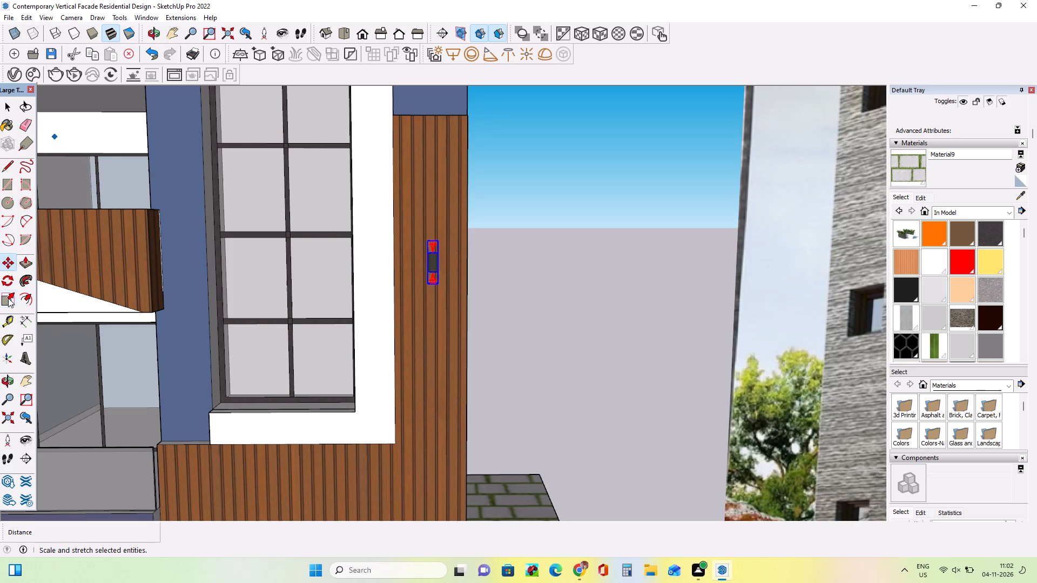
click(8, 298)
drag(426, 241, 410, 174)
Shift the enlarged wall light against the face of the timber cladding, finishing with a move of about 2' 1 1/8".
middle_drag(475, 255, 351, 279)
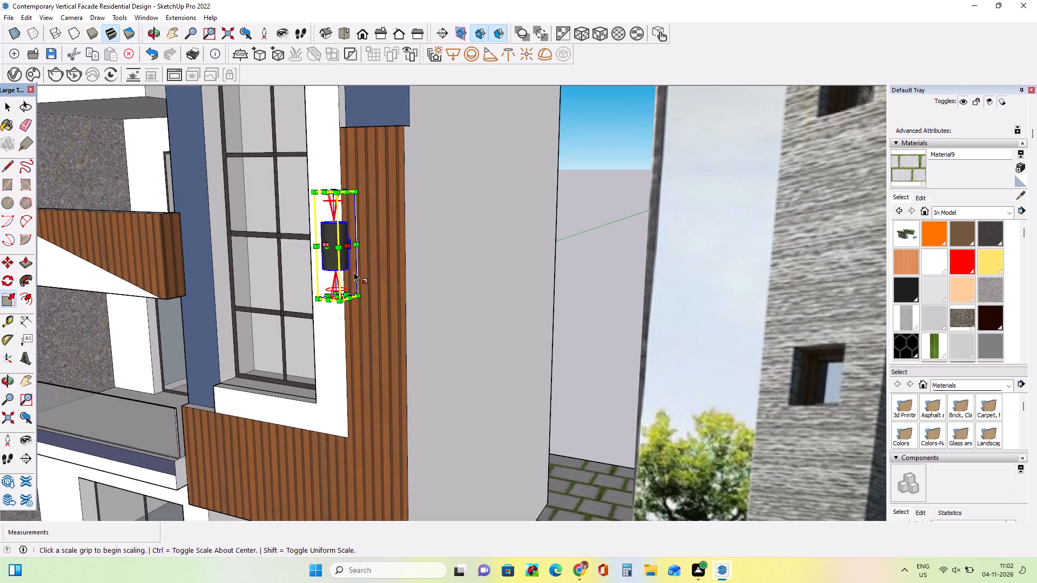
click(5, 260)
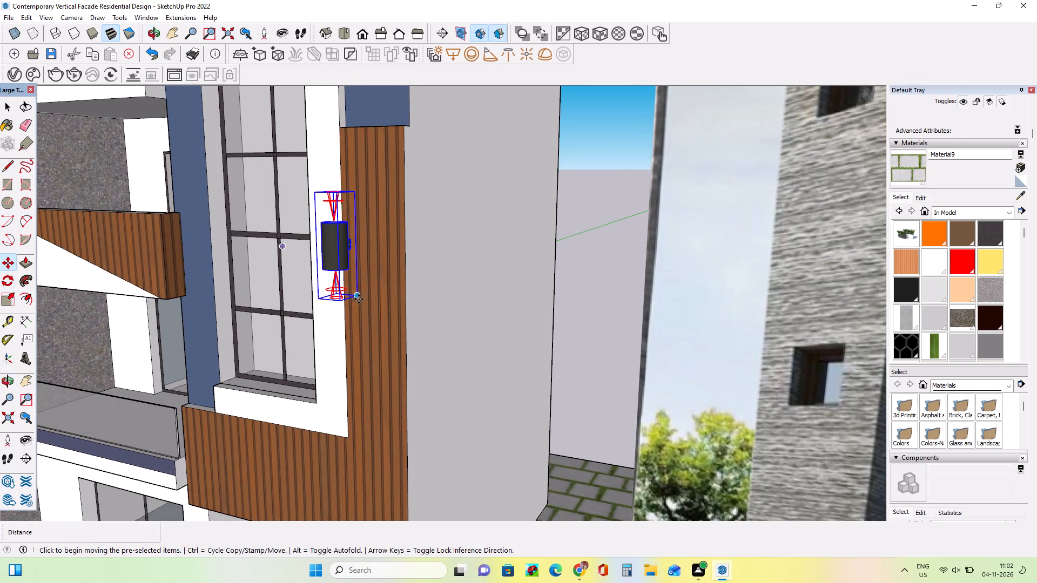
click(359, 299)
click(384, 303)
middle_drag(391, 334, 306, 304)
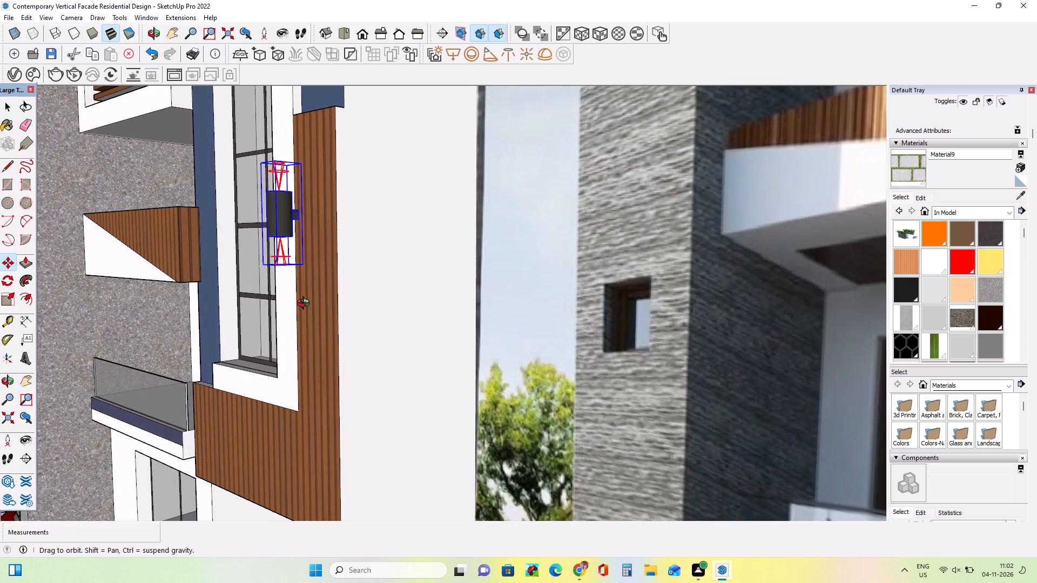
middle_drag(306, 304, 283, 333)
scroll(279, 301, up, 1)
scroll(279, 301, down, 1)
scroll(279, 301, up, 2)
click(286, 288)
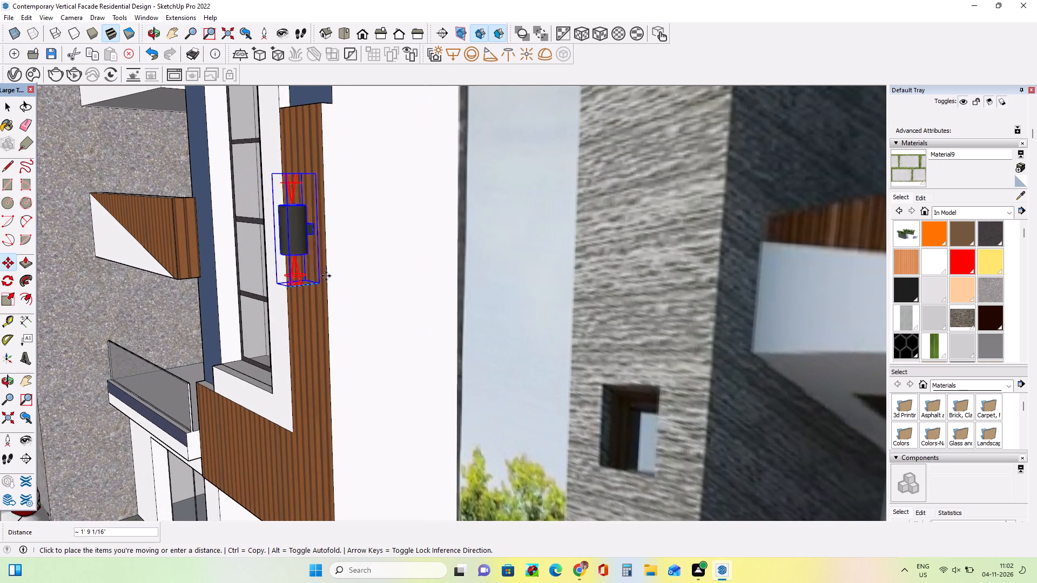
click(311, 270)
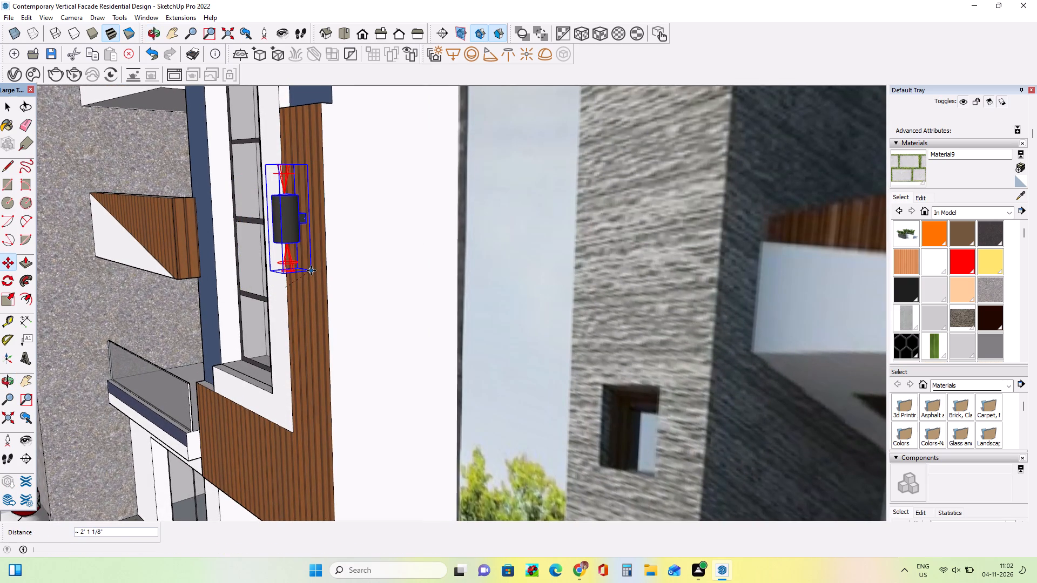
Examine the wall light's size and placement on the full front facade against the reference image.
middle_drag(324, 313, 592, 318)
scroll(446, 291, down, 4)
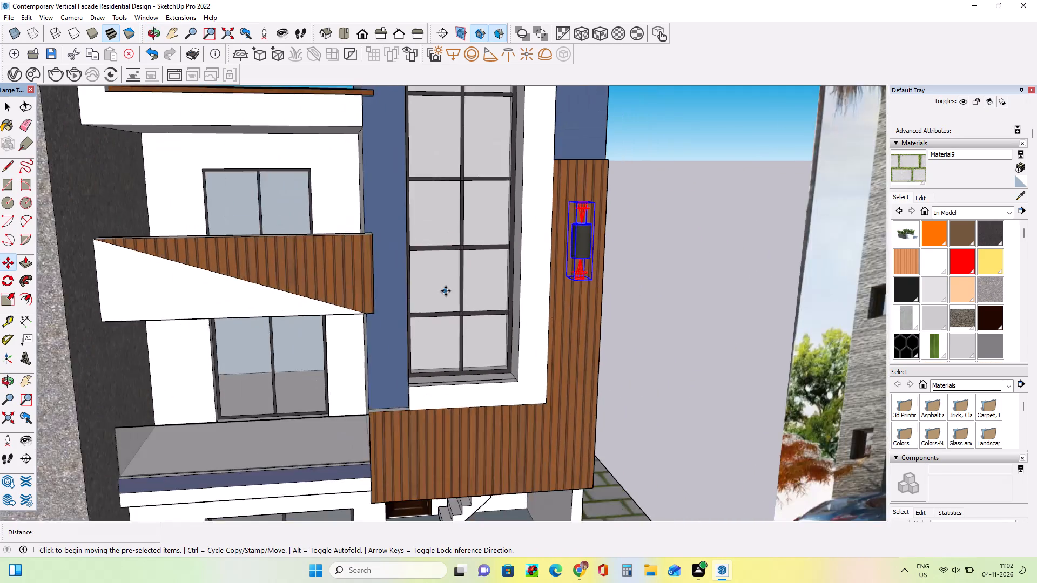
scroll(446, 291, down, 16)
middle_drag(564, 312, 537, 276)
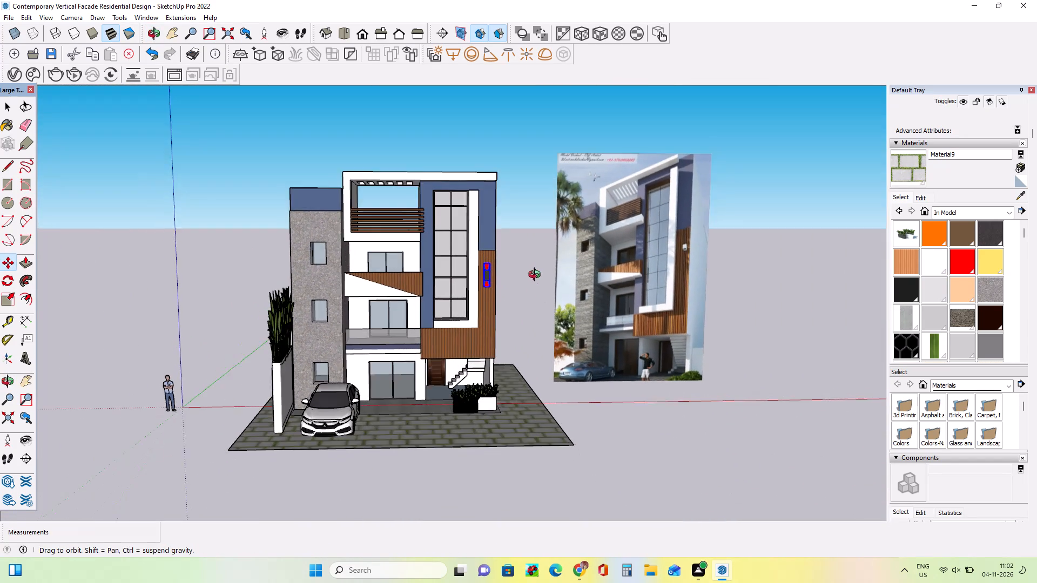
middle_drag(537, 276, 538, 275)
scroll(334, 287, up, 3)
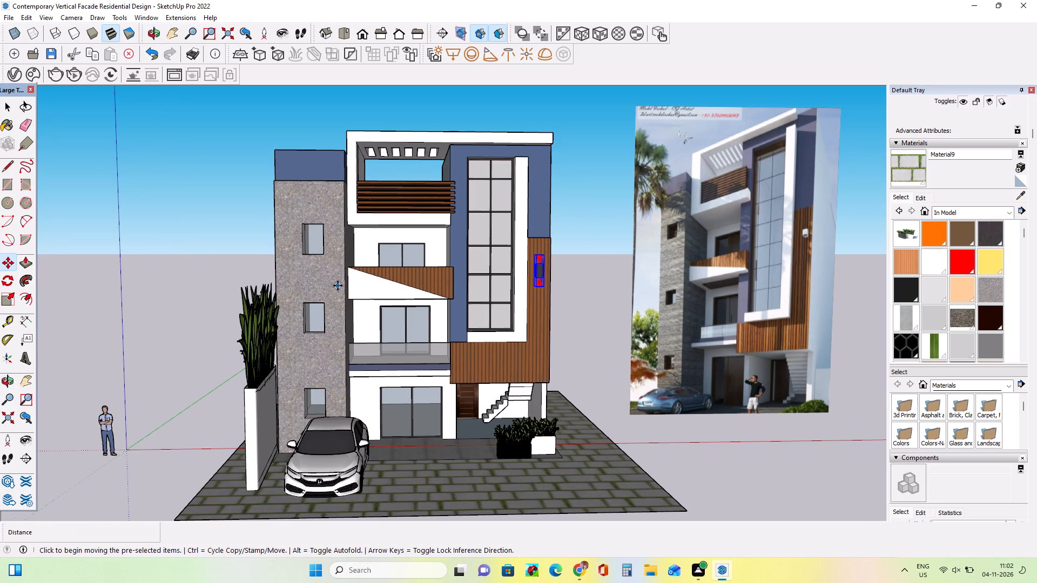
middle_drag(516, 317, 507, 318)
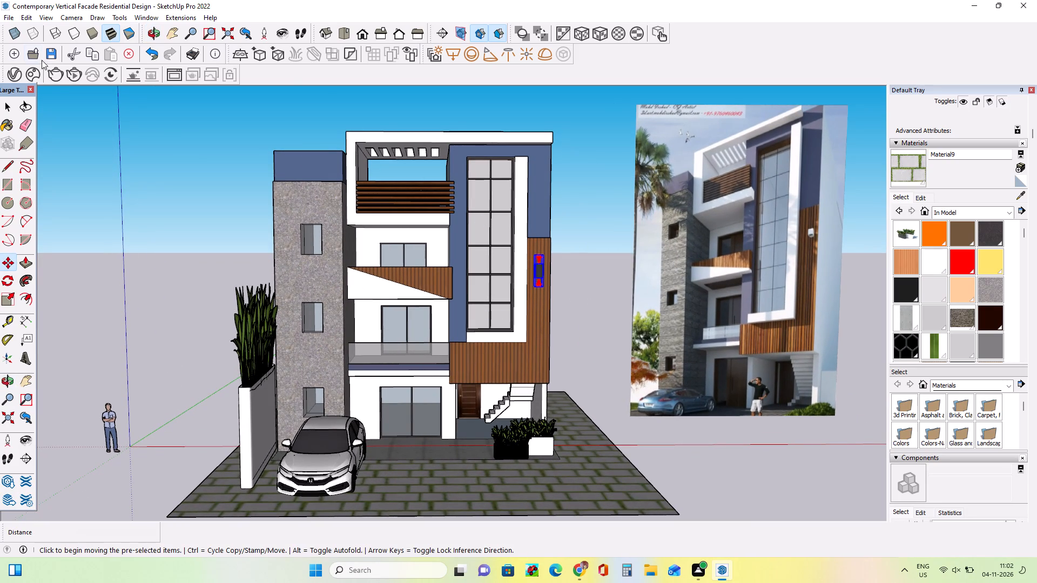
Delete the reference image standing beside the building.
click(10, 108)
click(679, 262)
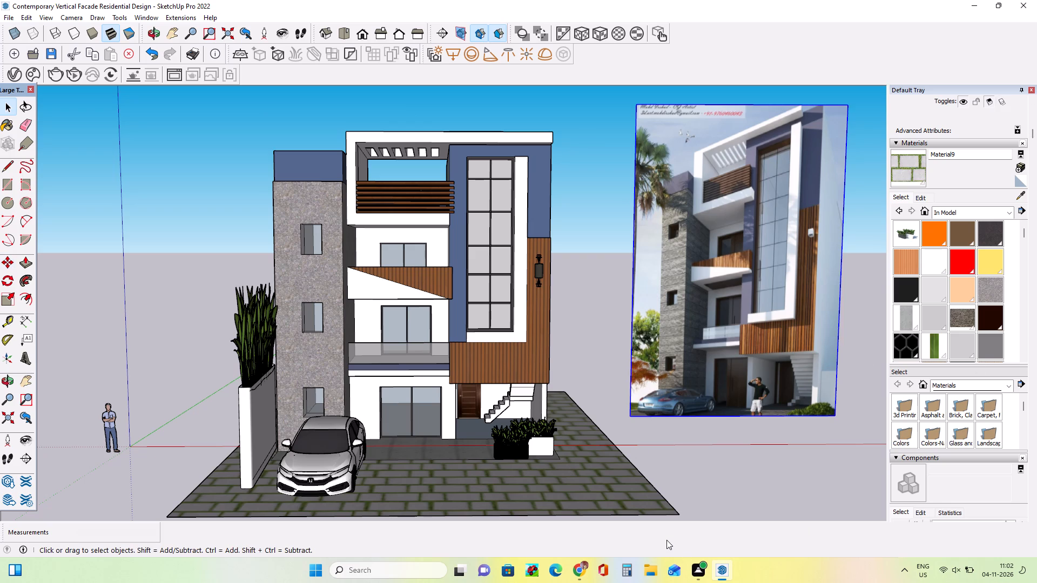
key(Delete)
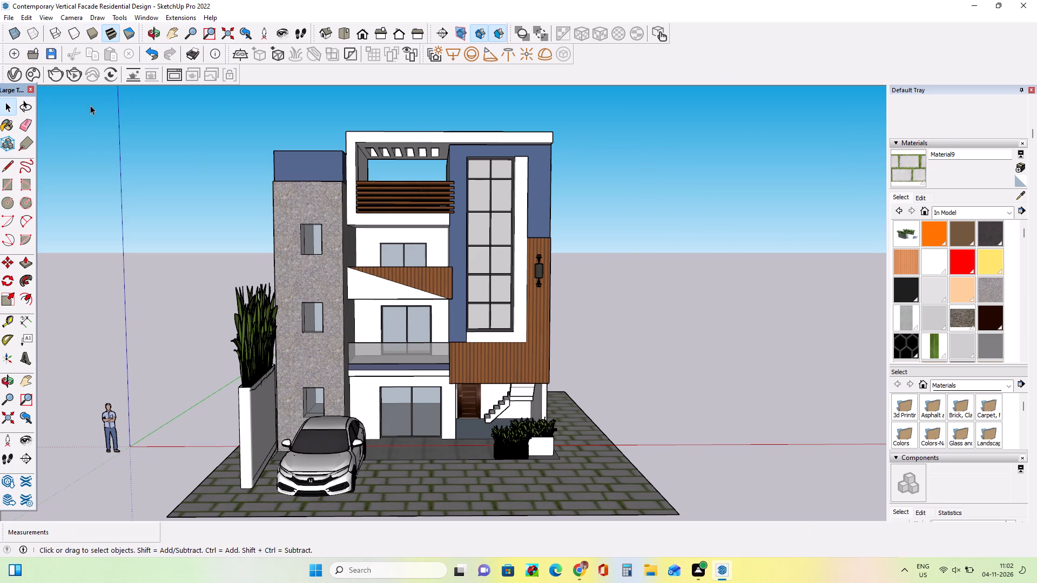
Start a V-Ray render of the current front view of the building.
click(54, 74)
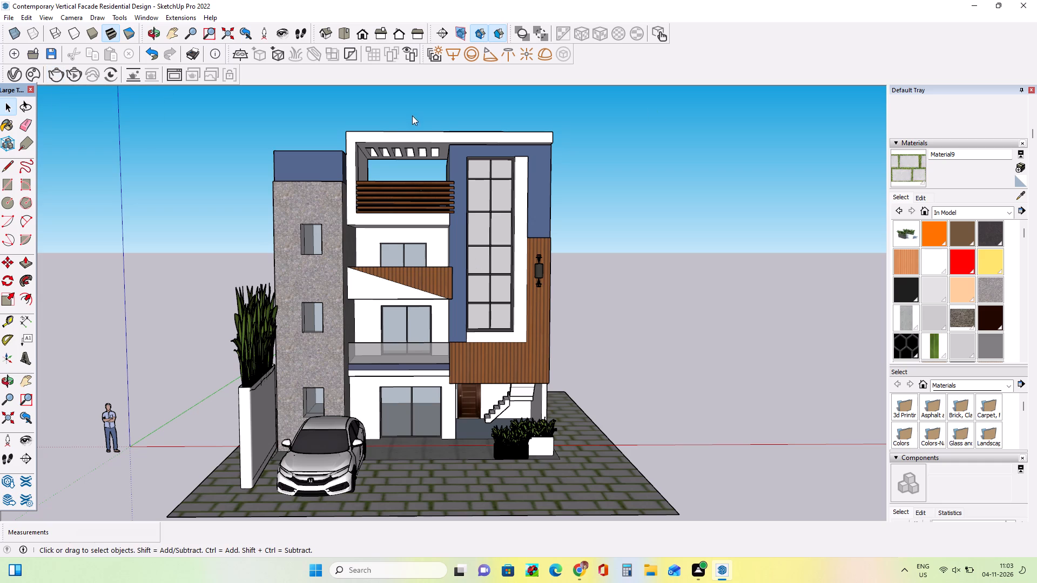
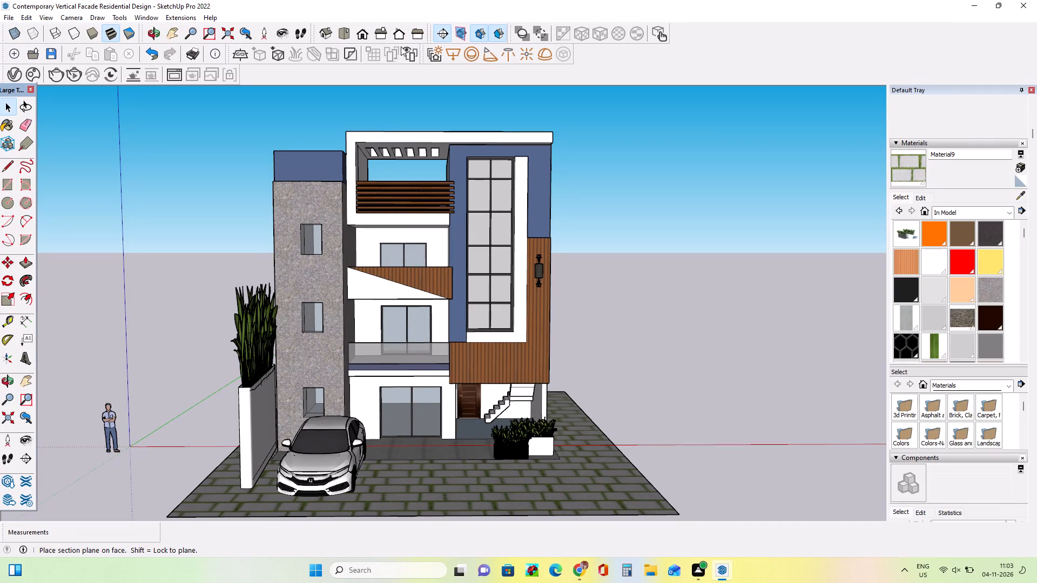
Capture the finished V-Ray render of the building, enlarged to 200%, as a rectangular snip with Snipping Tool and look it over.
click(456, 212)
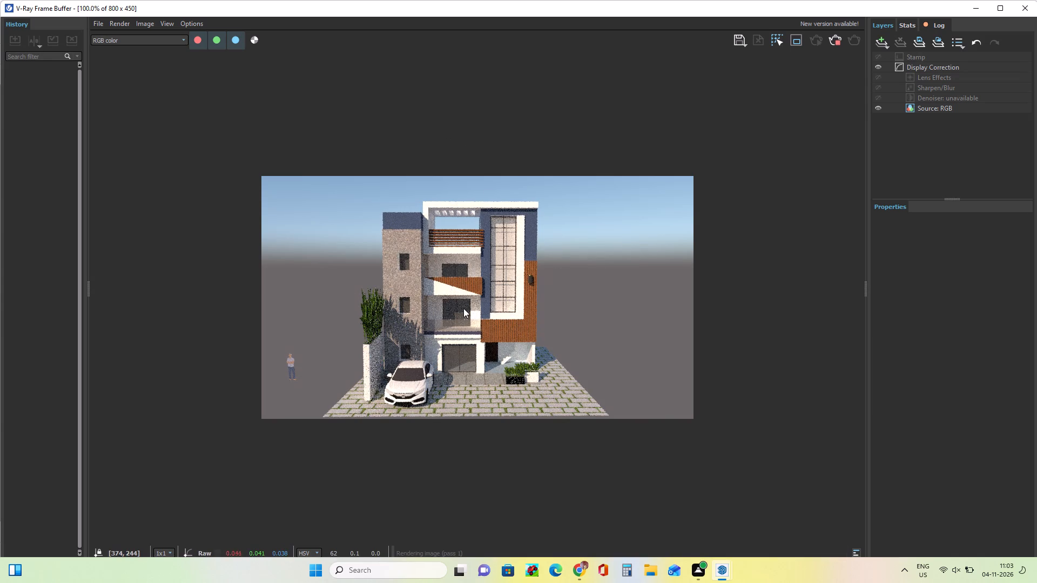
scroll(499, 302, up, 1)
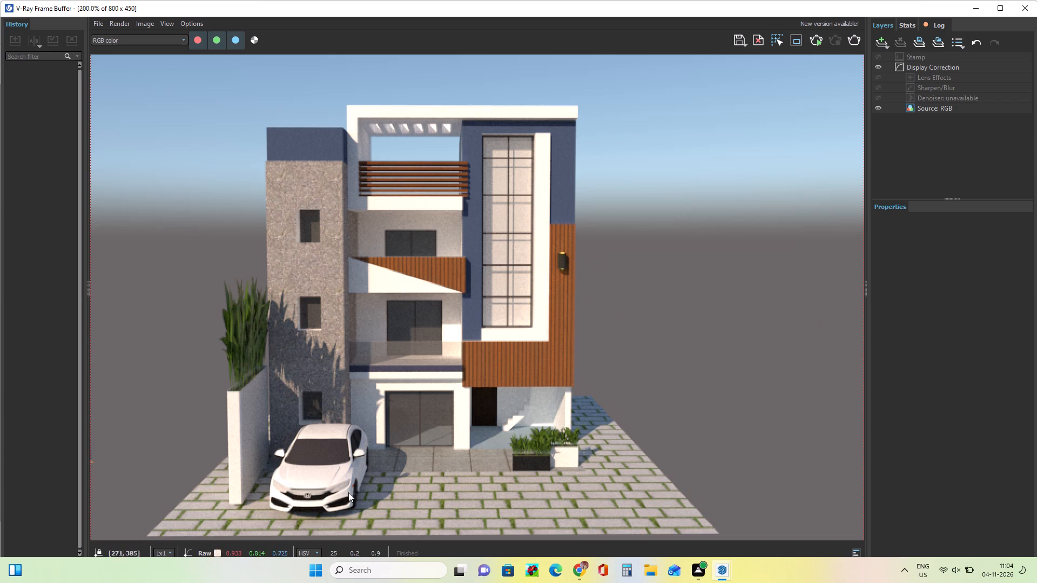
click(361, 570)
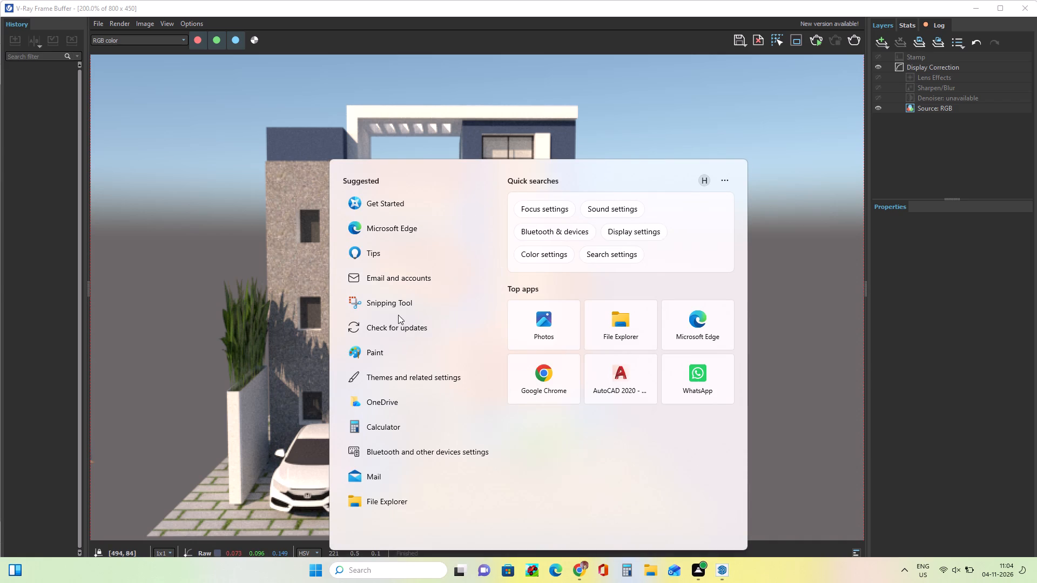
click(399, 308)
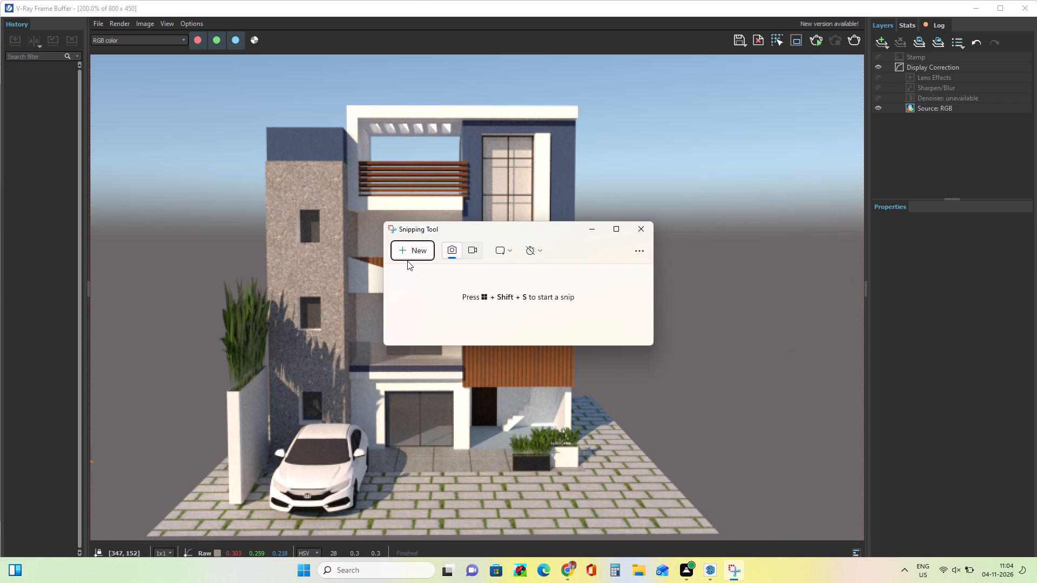
click(411, 256)
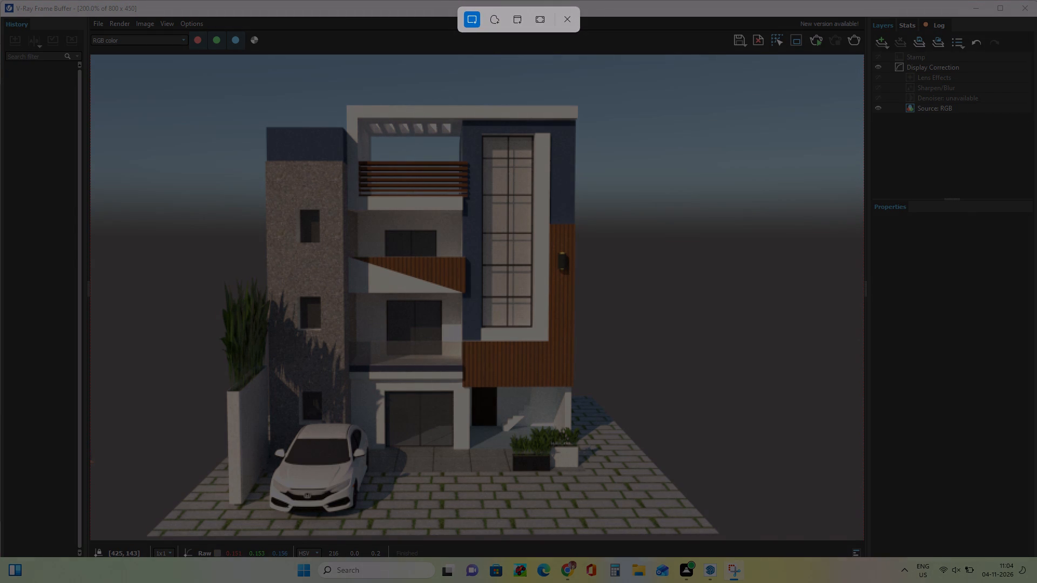
drag(608, 85, 213, 551)
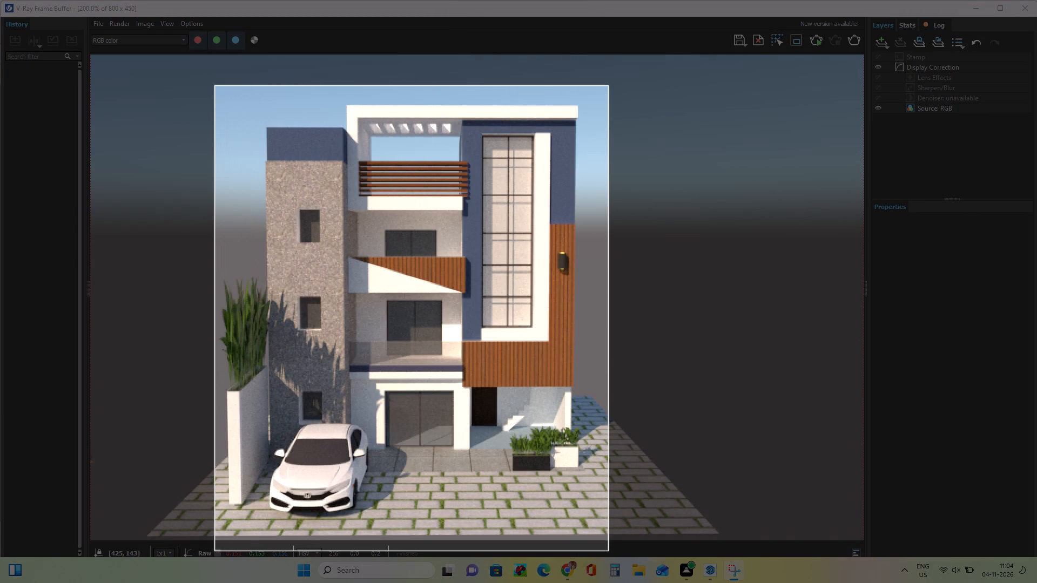
drag(213, 551, 188, 534)
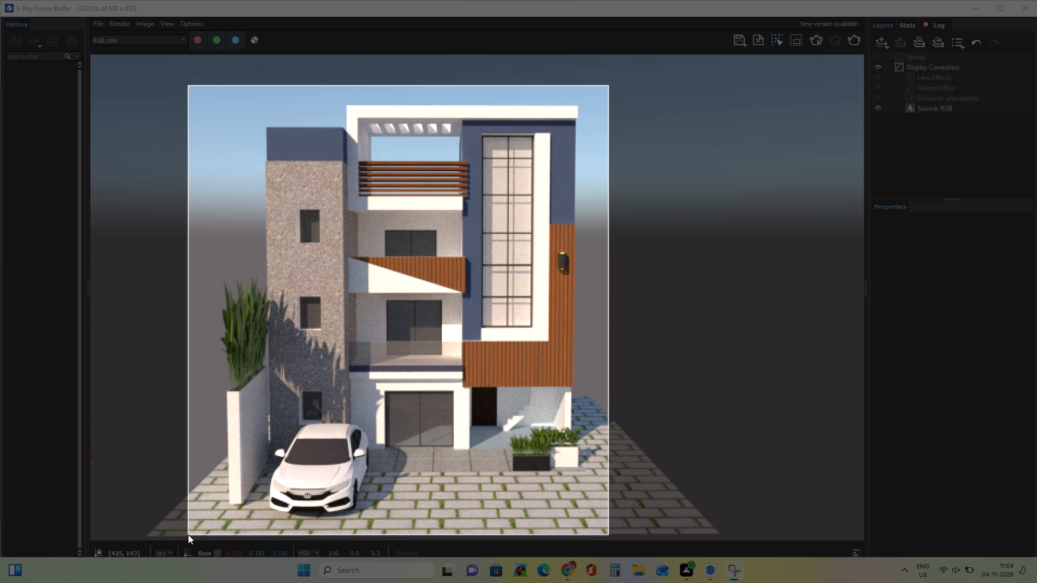
drag(170, 491, 638, 11)
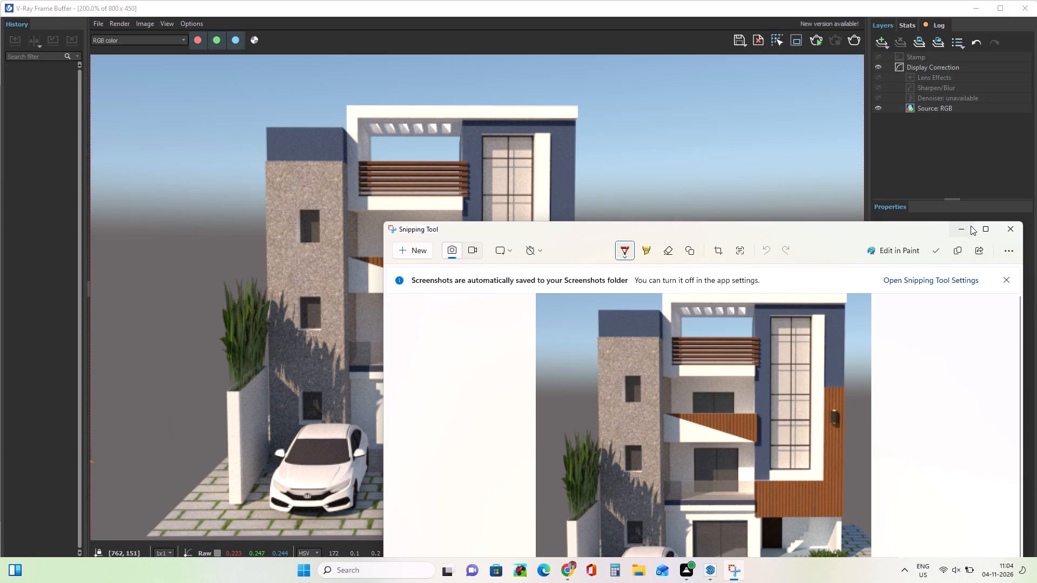
click(981, 225)
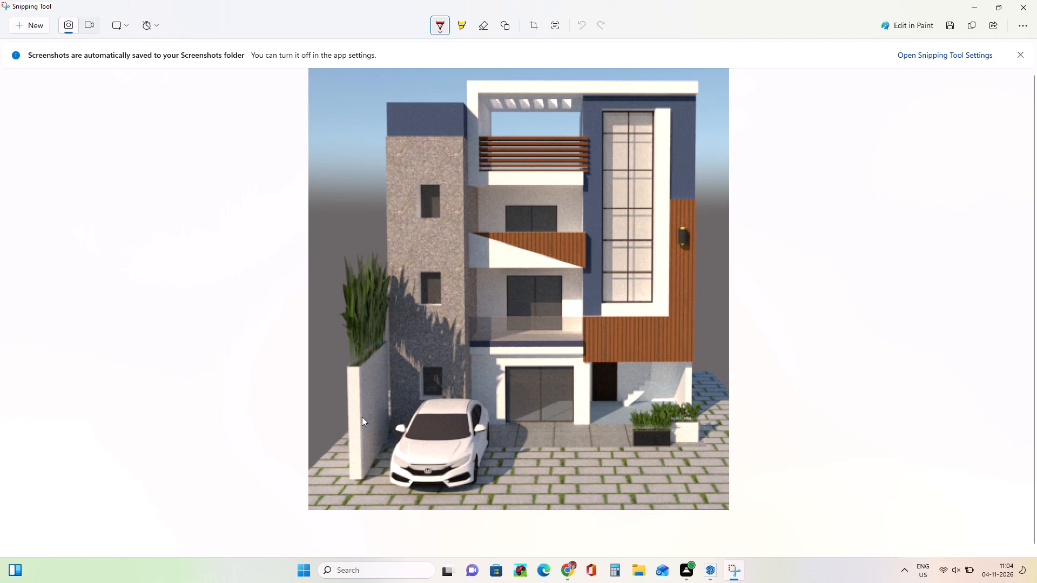
scroll(275, 417, down, 3)
scroll(275, 417, up, 4)
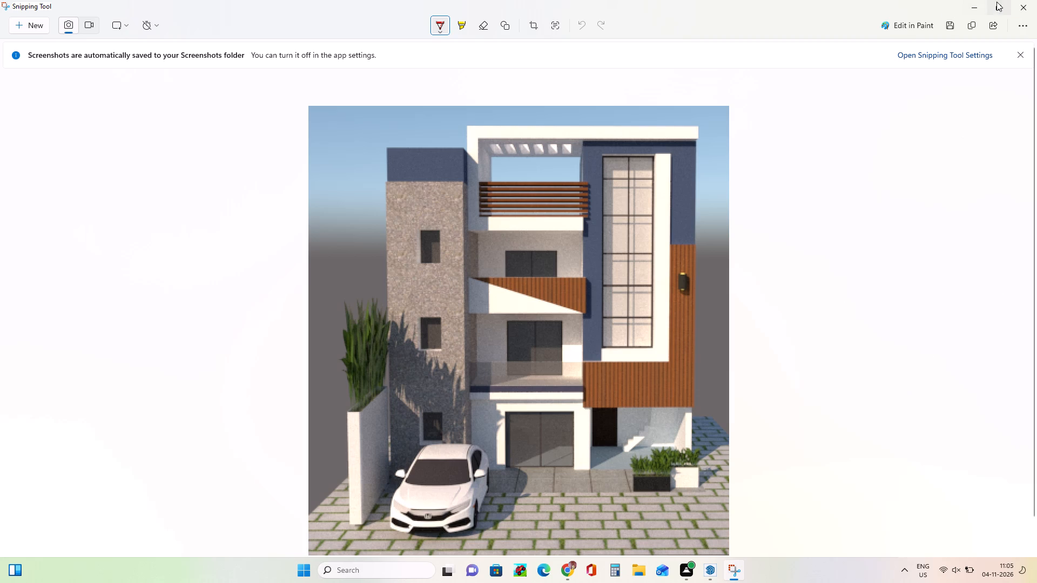
Return to the SketchUp model and leave the Section Plane tool without placing a plane.
click(982, 6)
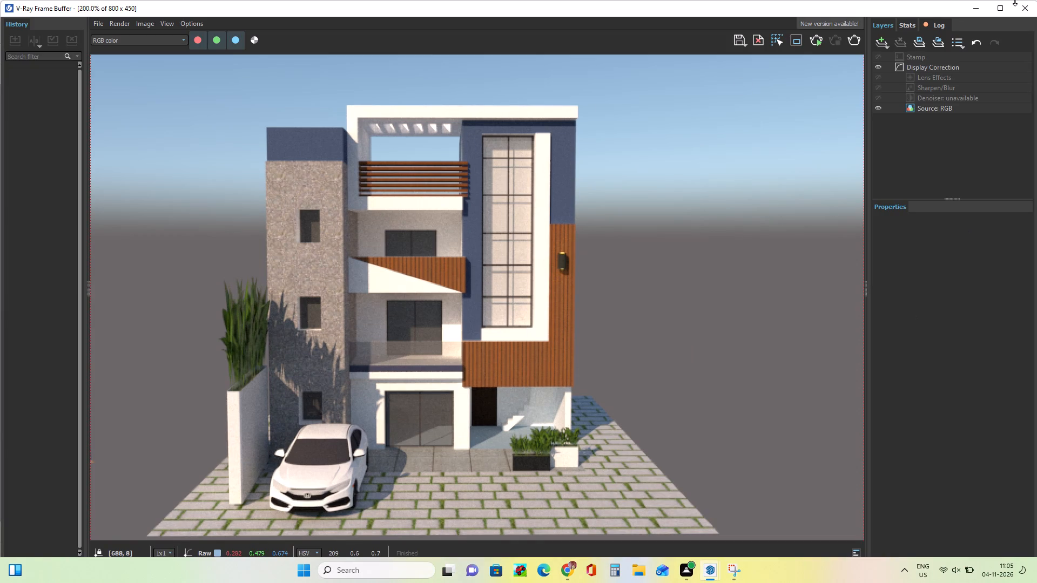
click(974, 10)
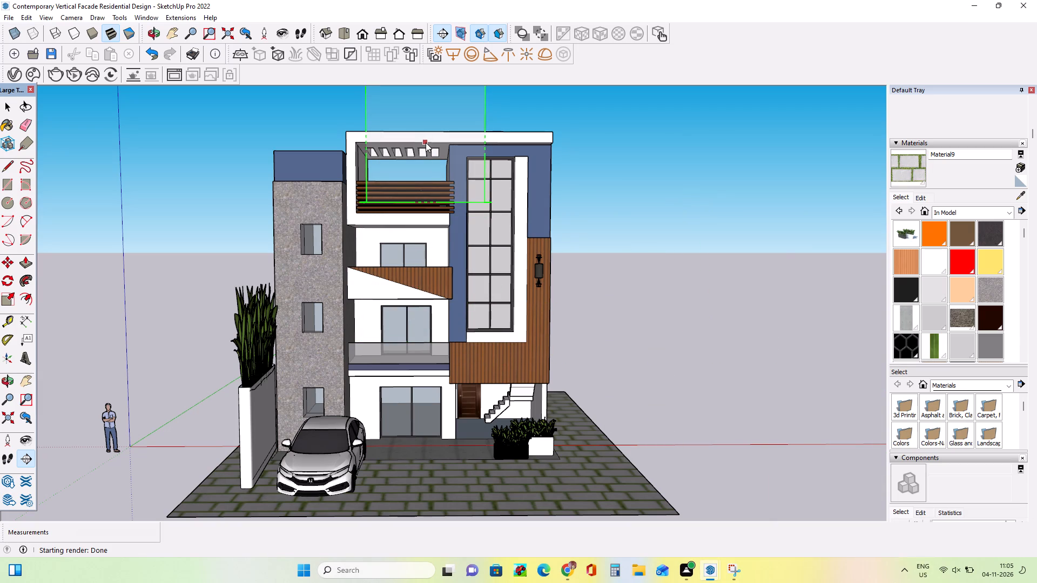
key(Escape)
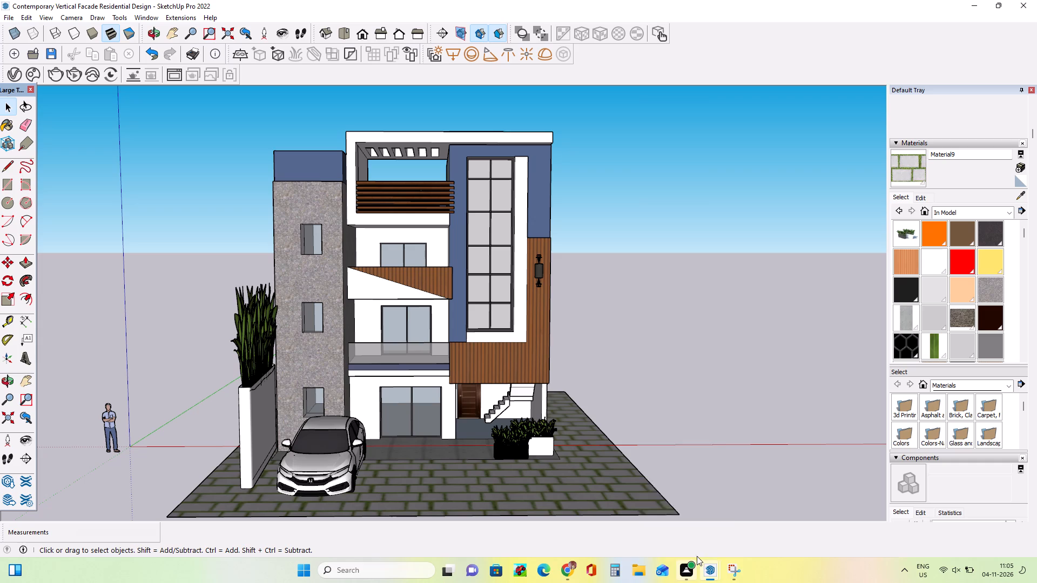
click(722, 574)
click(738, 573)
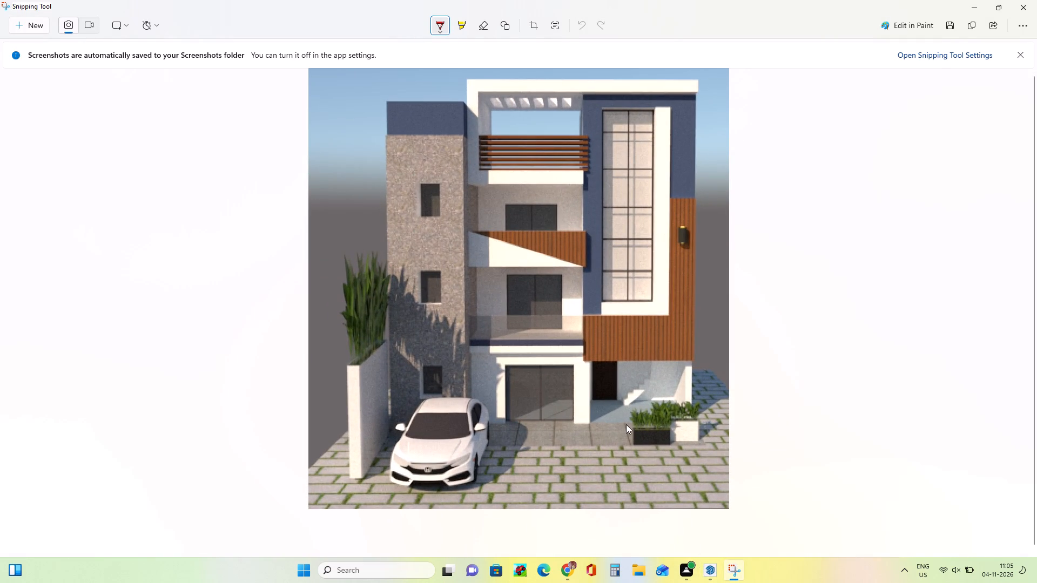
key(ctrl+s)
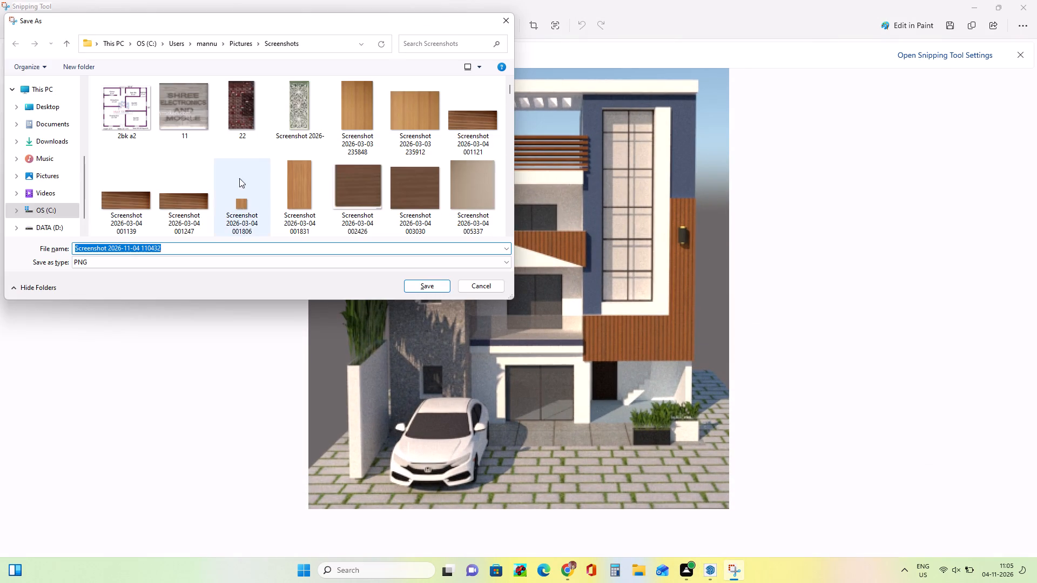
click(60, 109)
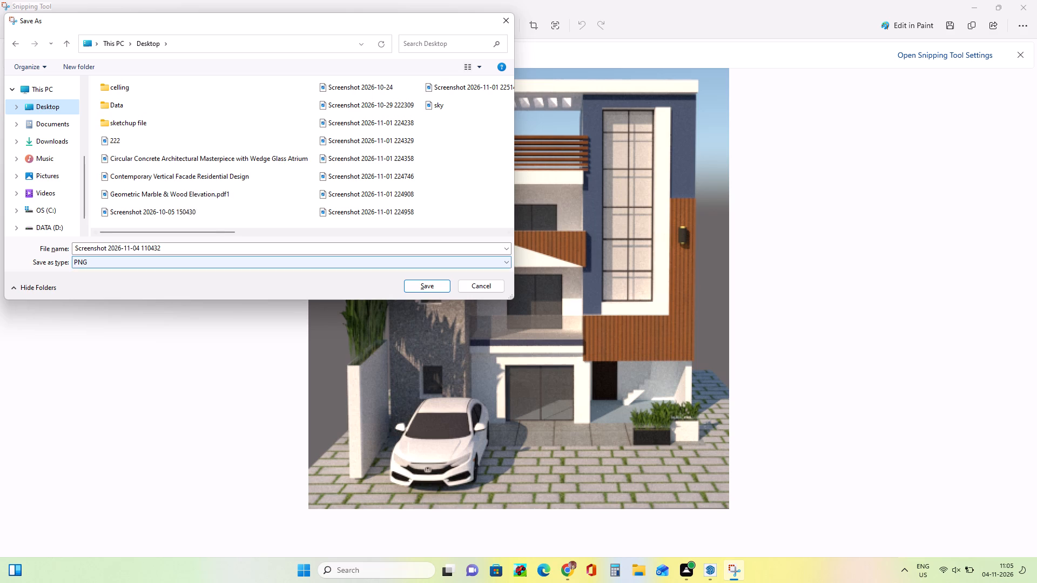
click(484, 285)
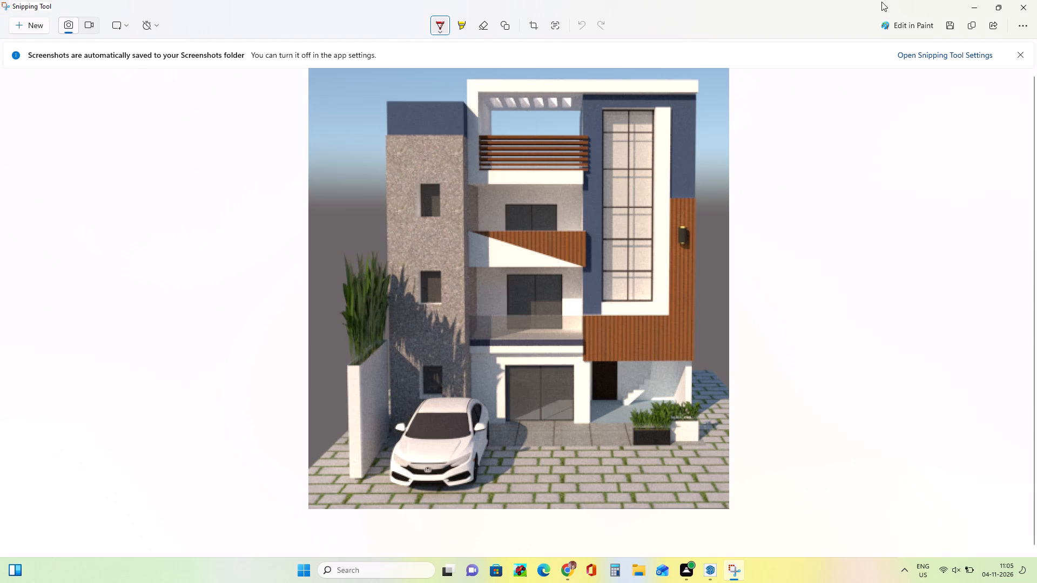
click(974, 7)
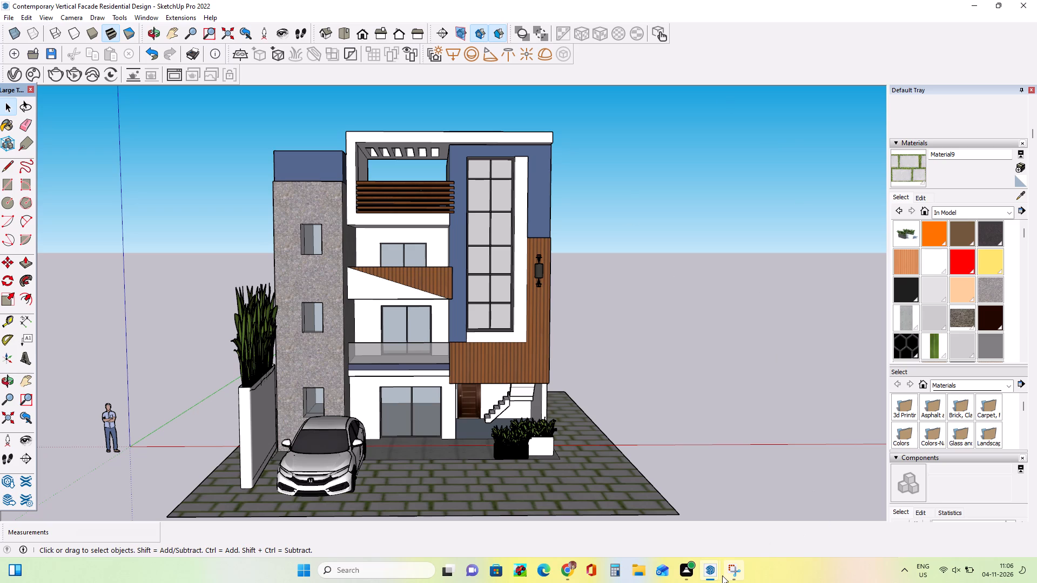
Switch to Snipping Tool and save the render snip to the Desktop as PNG type, named "Contemporary Vertical Facade Residential Design.pdf".
click(737, 569)
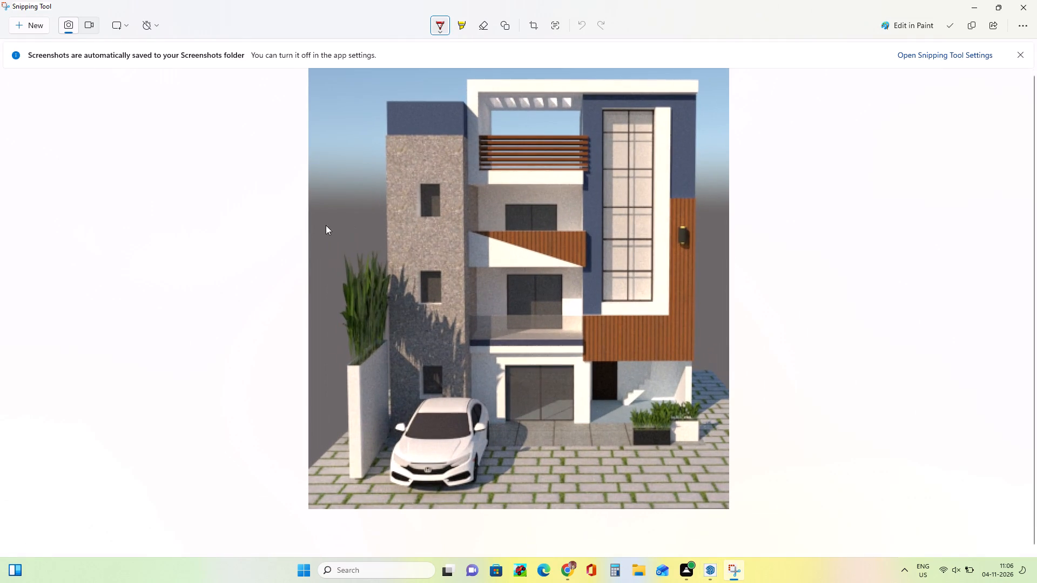
key(ctrl+s)
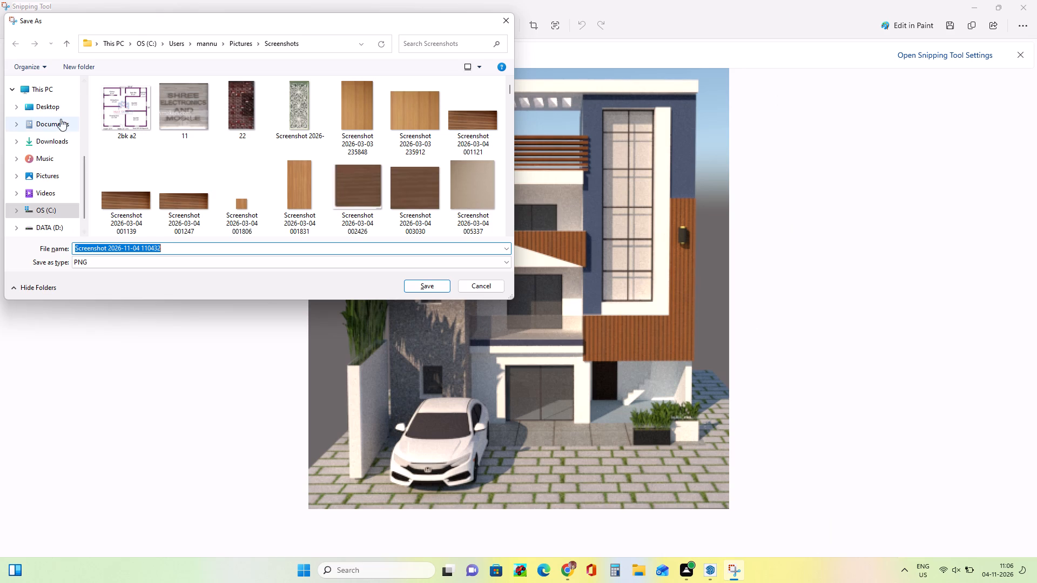
click(55, 106)
click(163, 250)
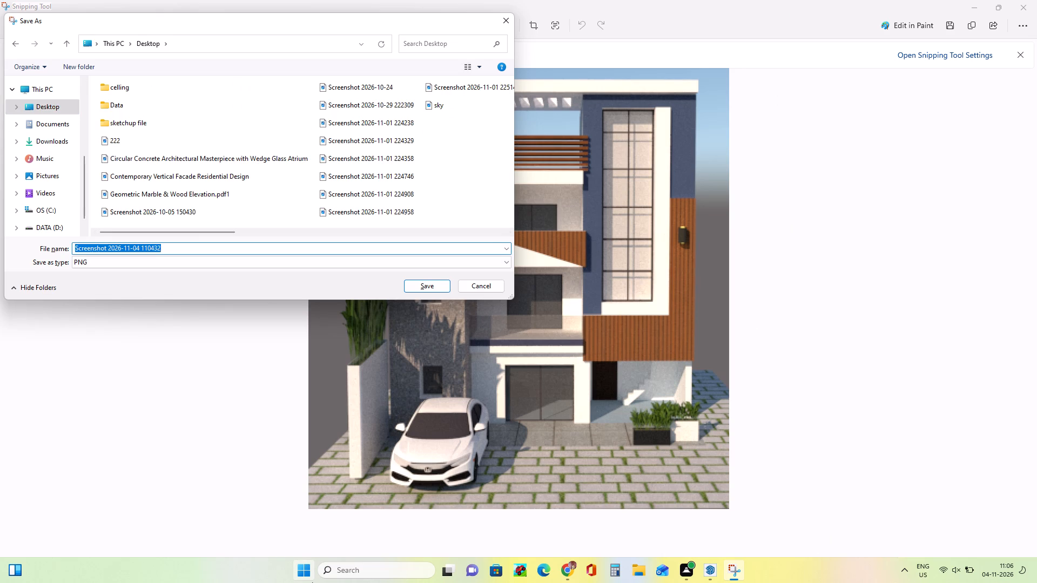
key(BackSpace)
text(co)
scroll(312, 582, up, 1)
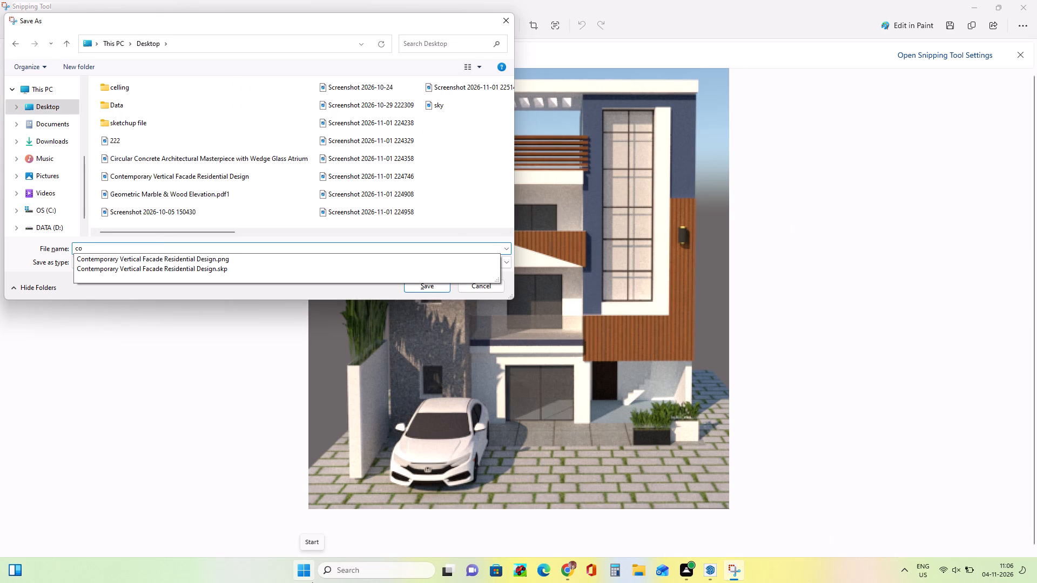
click(201, 257)
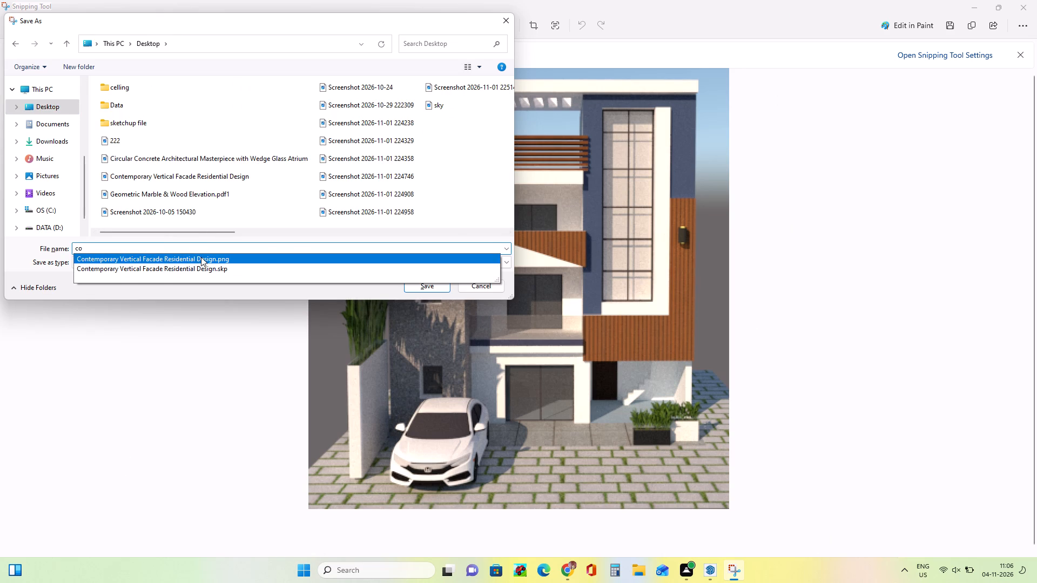
click(246, 246)
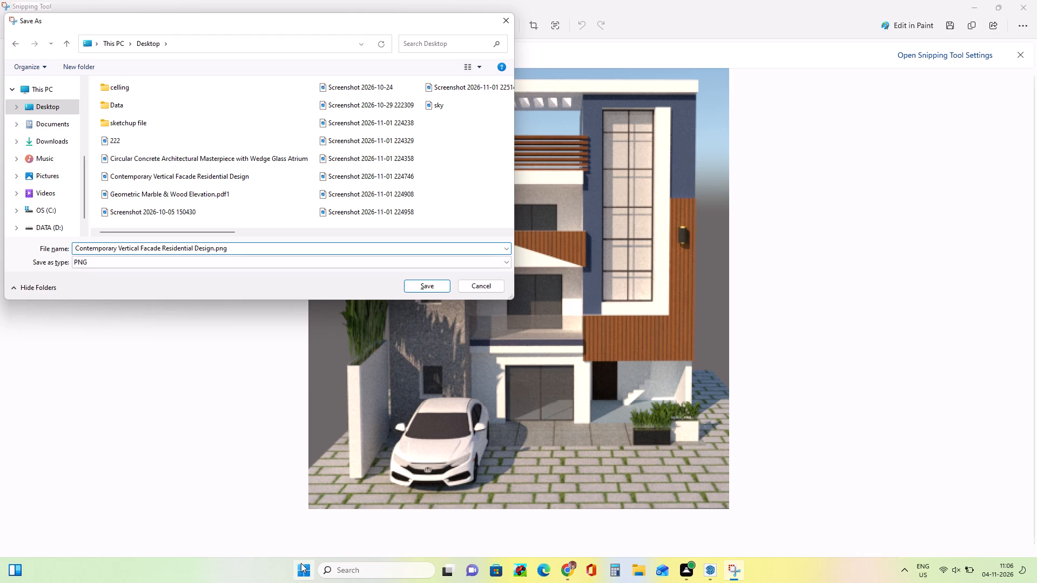
key(BackSpace)
key(BackSpace)
key(BackSpace)
text(pdf)
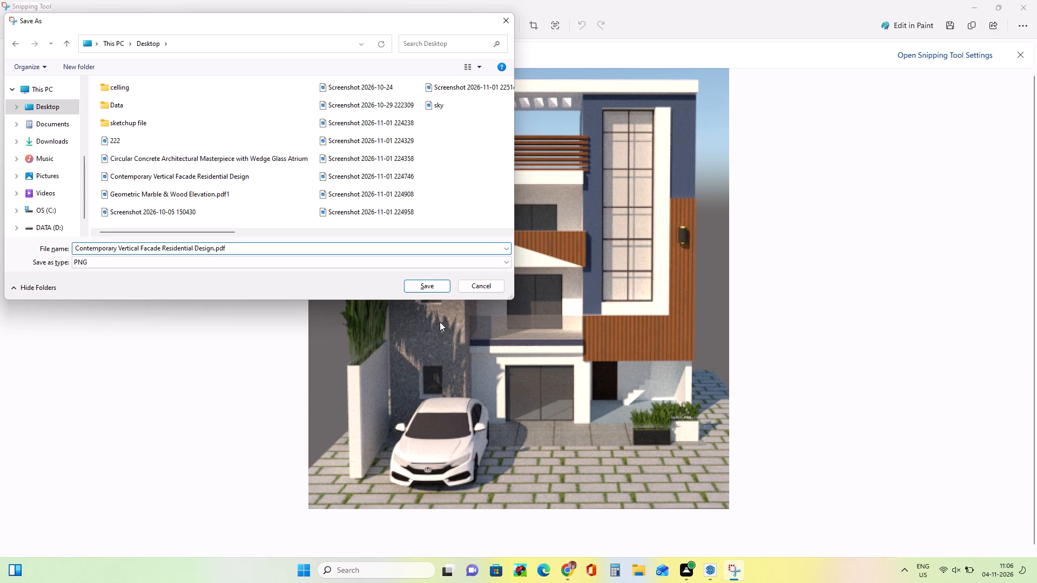
click(432, 287)
Switch back to SketchUp and save the building model.
click(976, 7)
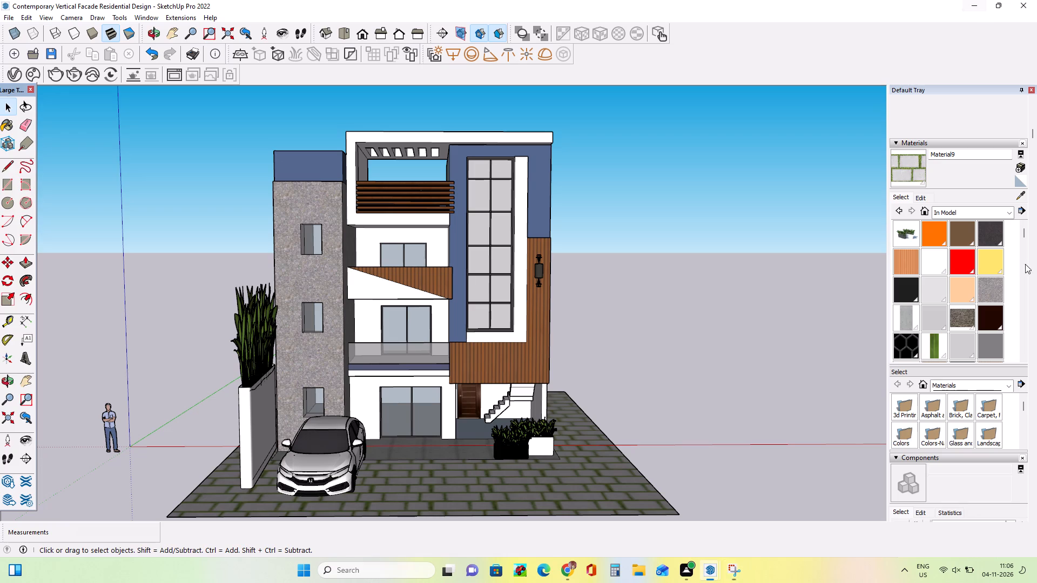
key(ctrl+s)
key(ctrl+s)
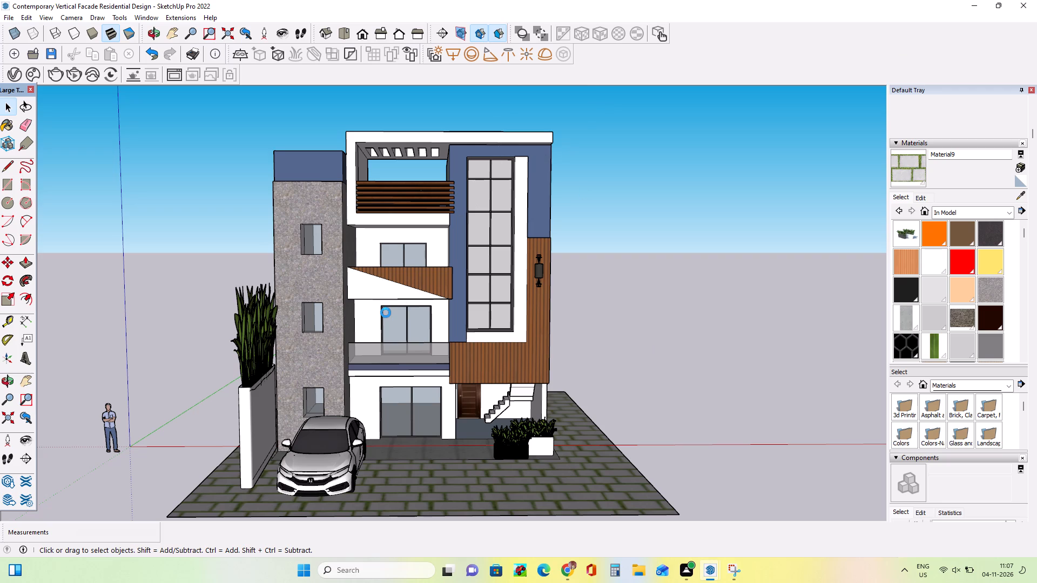
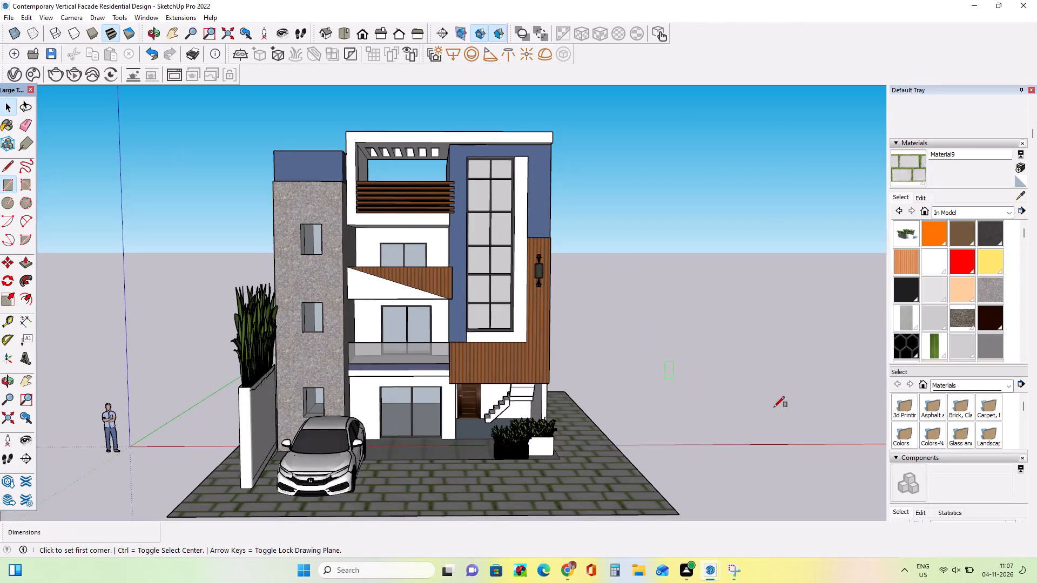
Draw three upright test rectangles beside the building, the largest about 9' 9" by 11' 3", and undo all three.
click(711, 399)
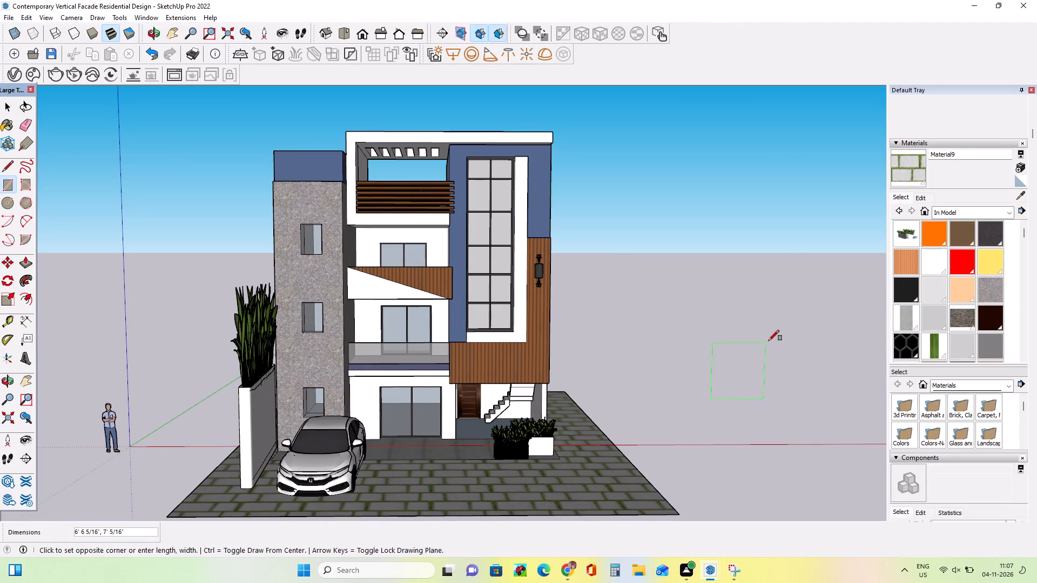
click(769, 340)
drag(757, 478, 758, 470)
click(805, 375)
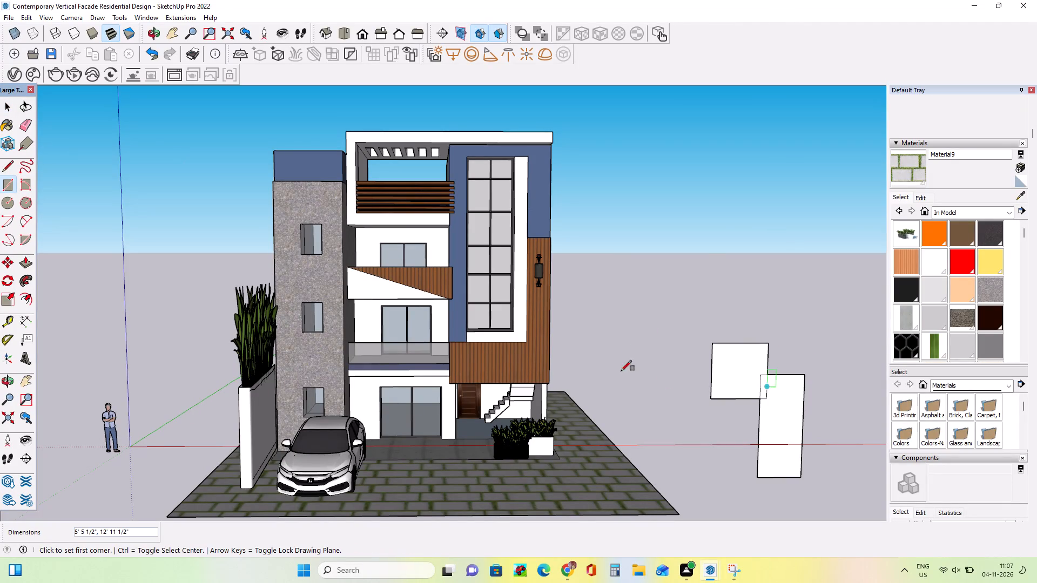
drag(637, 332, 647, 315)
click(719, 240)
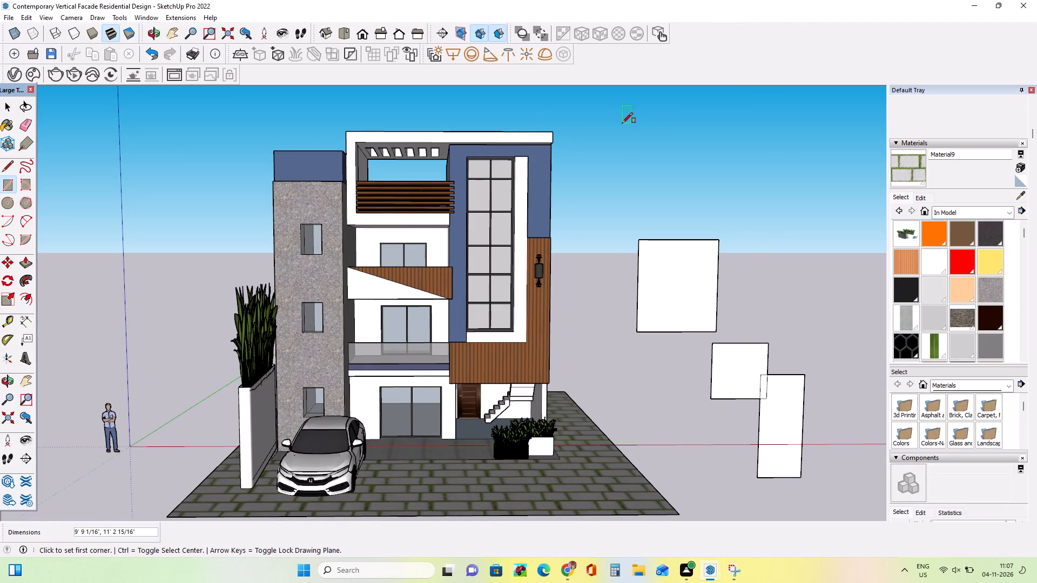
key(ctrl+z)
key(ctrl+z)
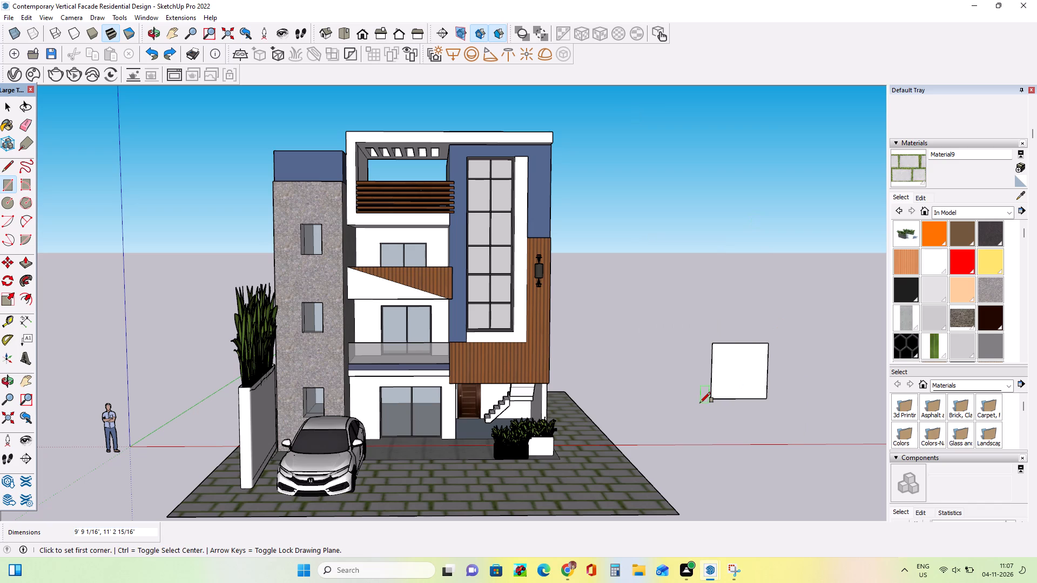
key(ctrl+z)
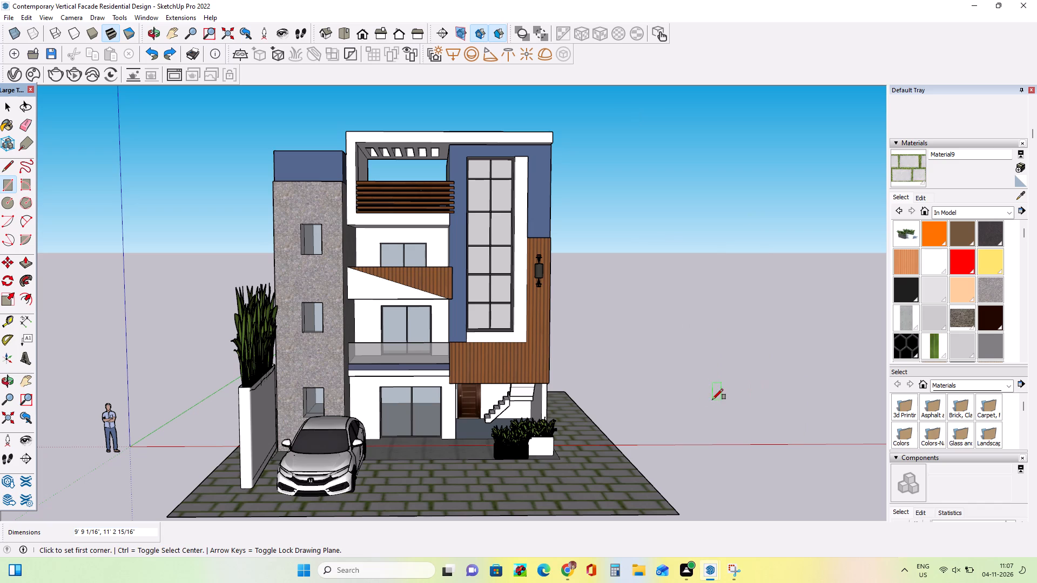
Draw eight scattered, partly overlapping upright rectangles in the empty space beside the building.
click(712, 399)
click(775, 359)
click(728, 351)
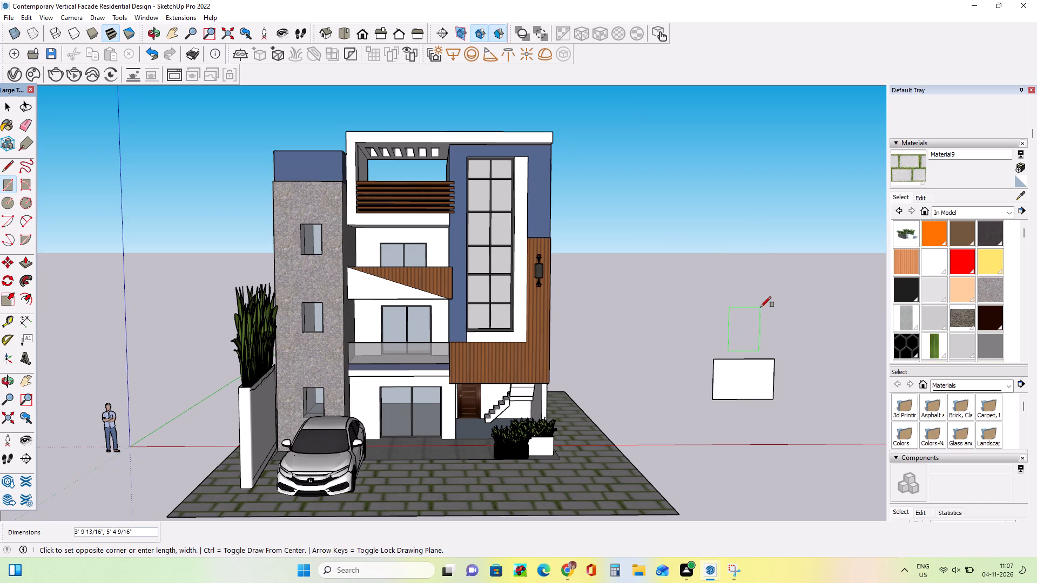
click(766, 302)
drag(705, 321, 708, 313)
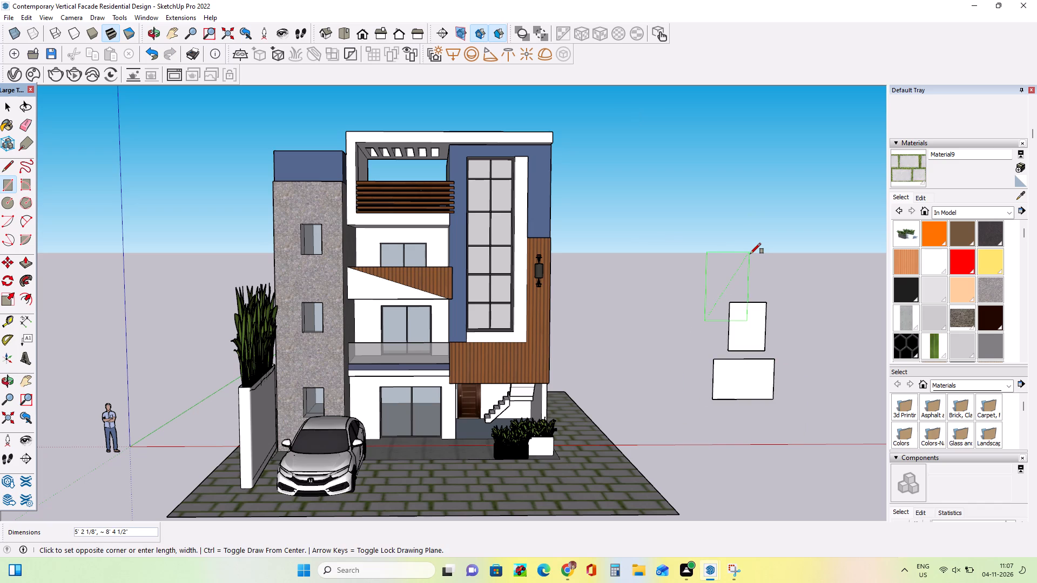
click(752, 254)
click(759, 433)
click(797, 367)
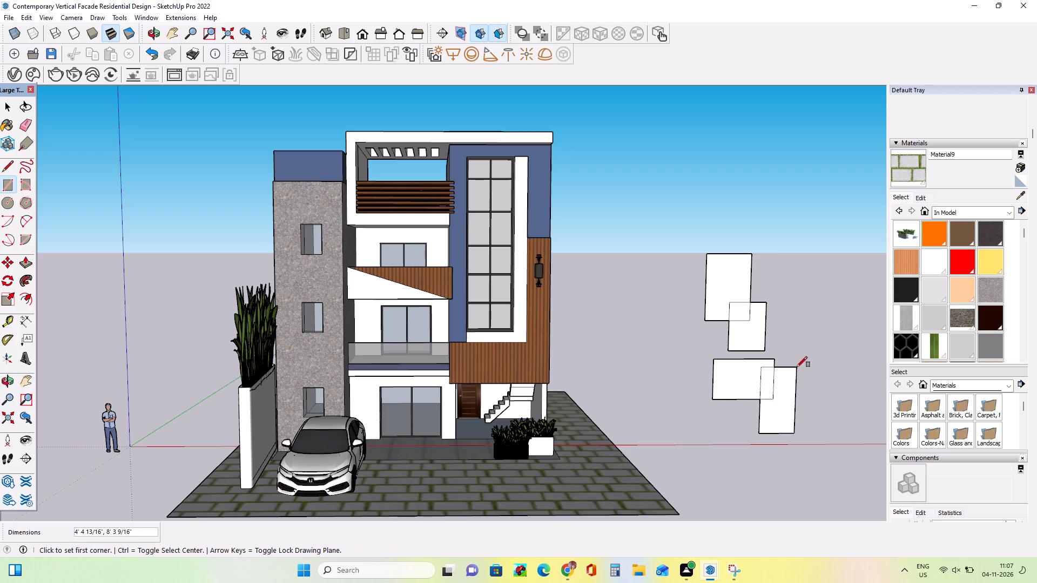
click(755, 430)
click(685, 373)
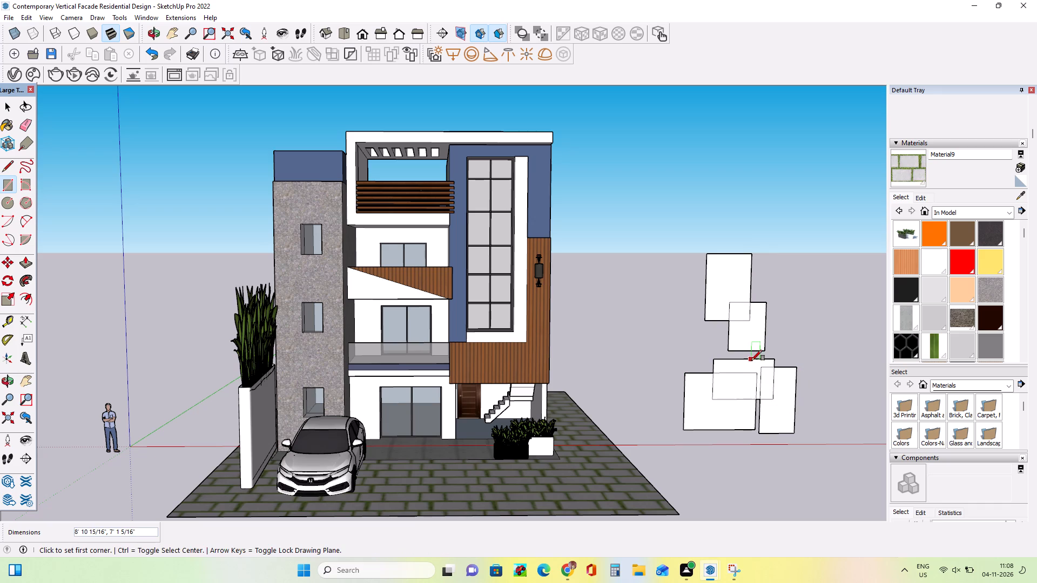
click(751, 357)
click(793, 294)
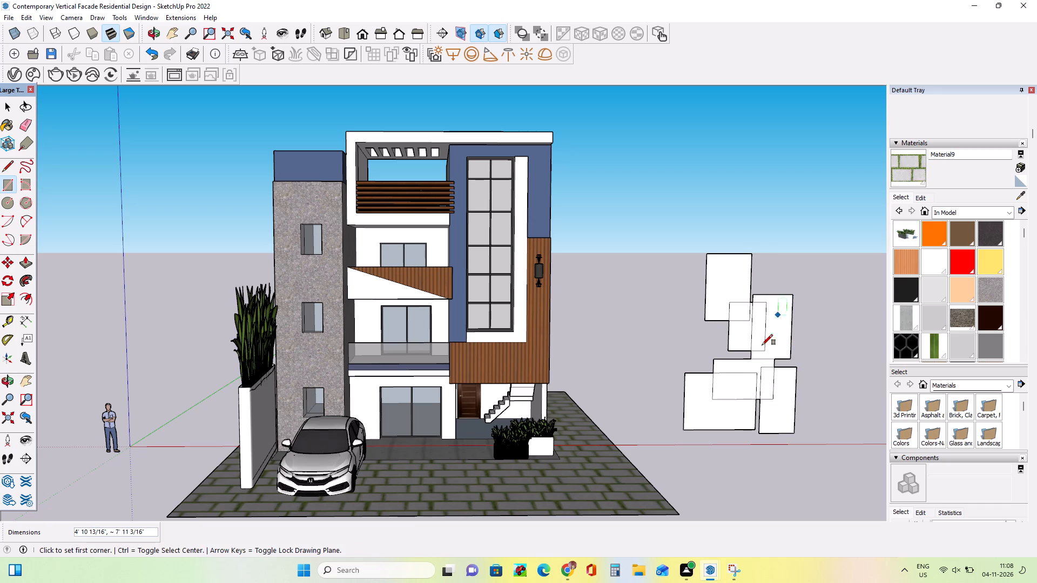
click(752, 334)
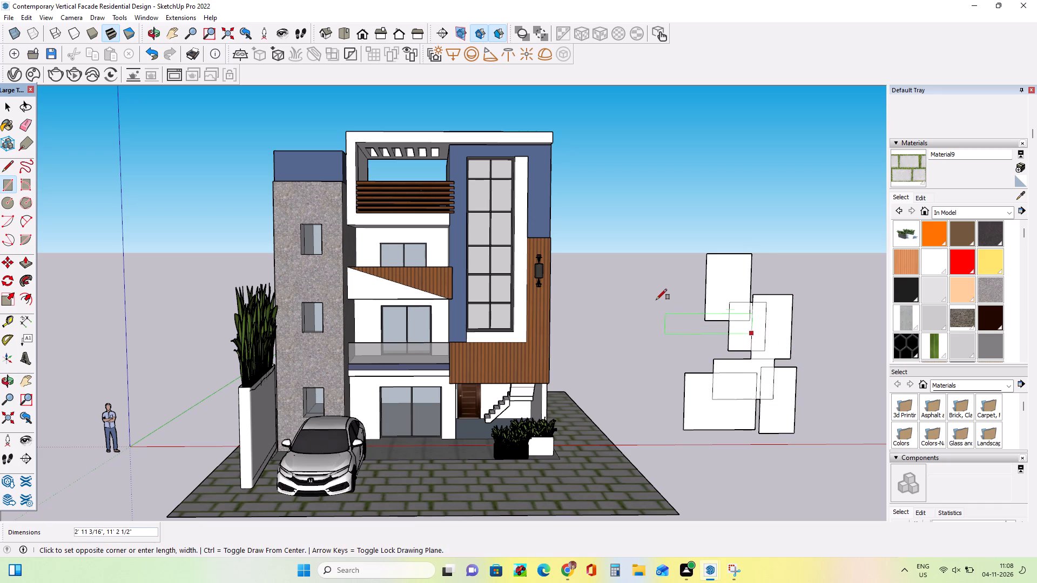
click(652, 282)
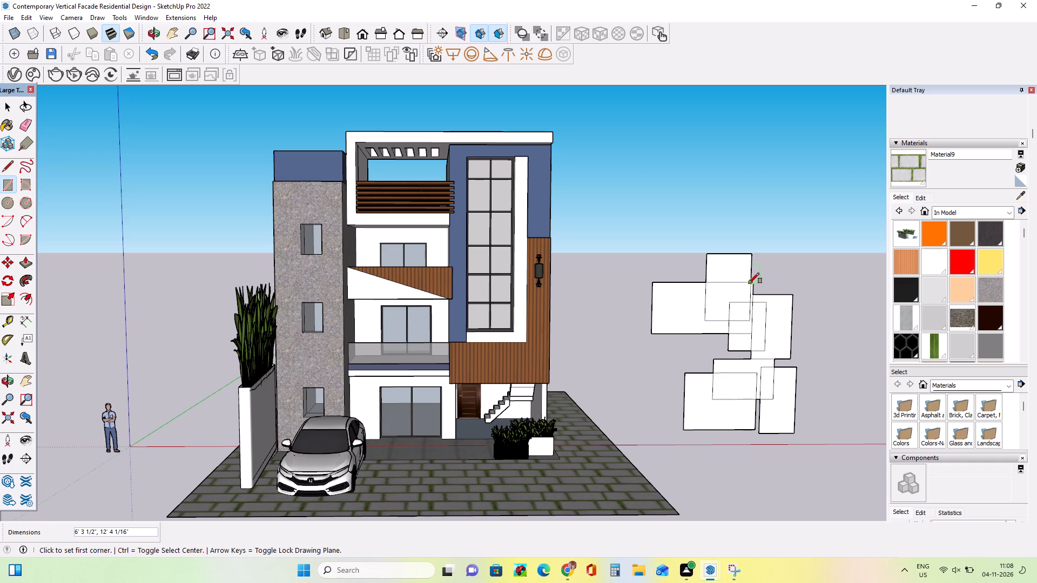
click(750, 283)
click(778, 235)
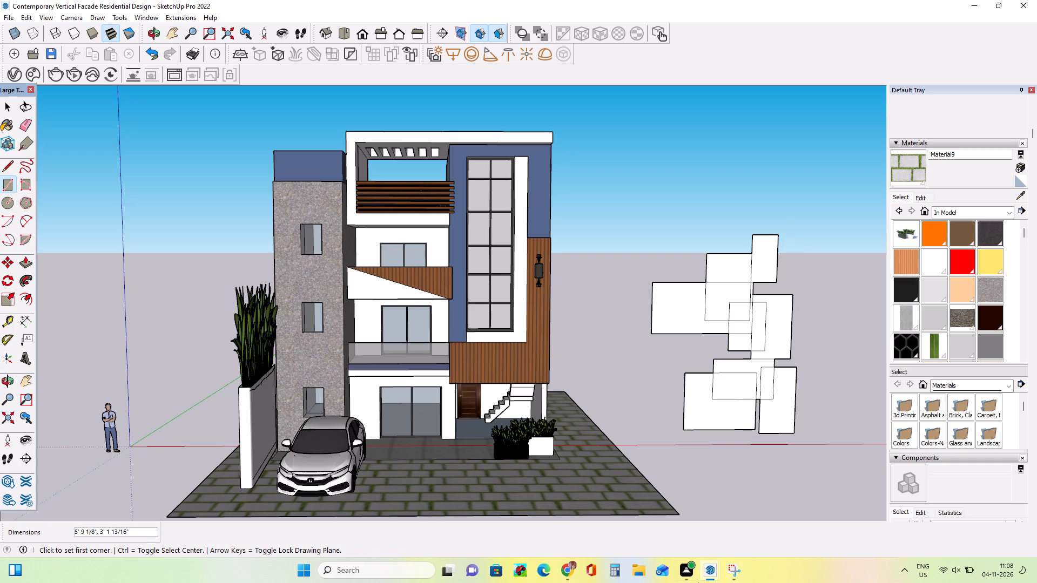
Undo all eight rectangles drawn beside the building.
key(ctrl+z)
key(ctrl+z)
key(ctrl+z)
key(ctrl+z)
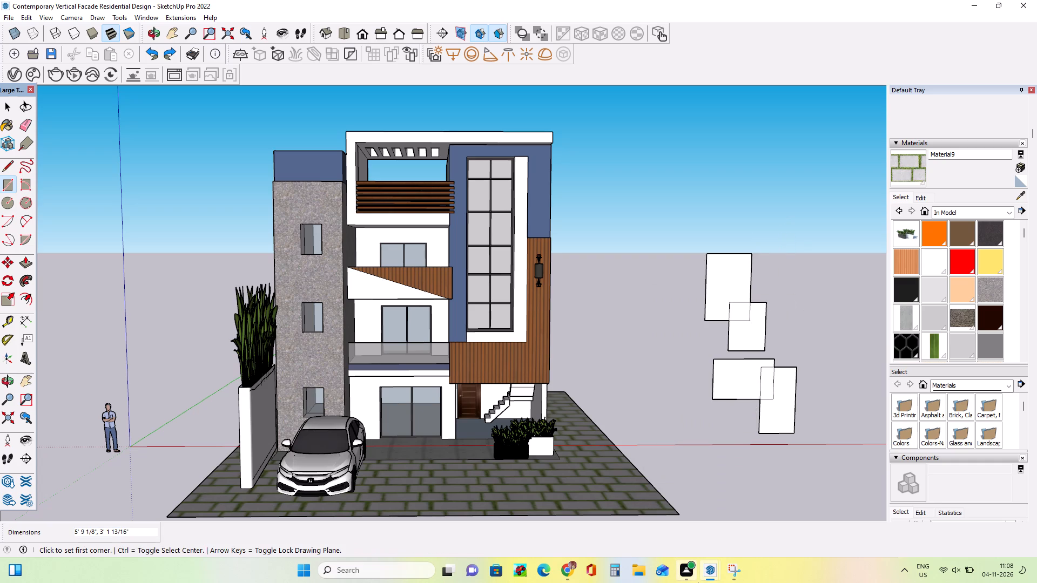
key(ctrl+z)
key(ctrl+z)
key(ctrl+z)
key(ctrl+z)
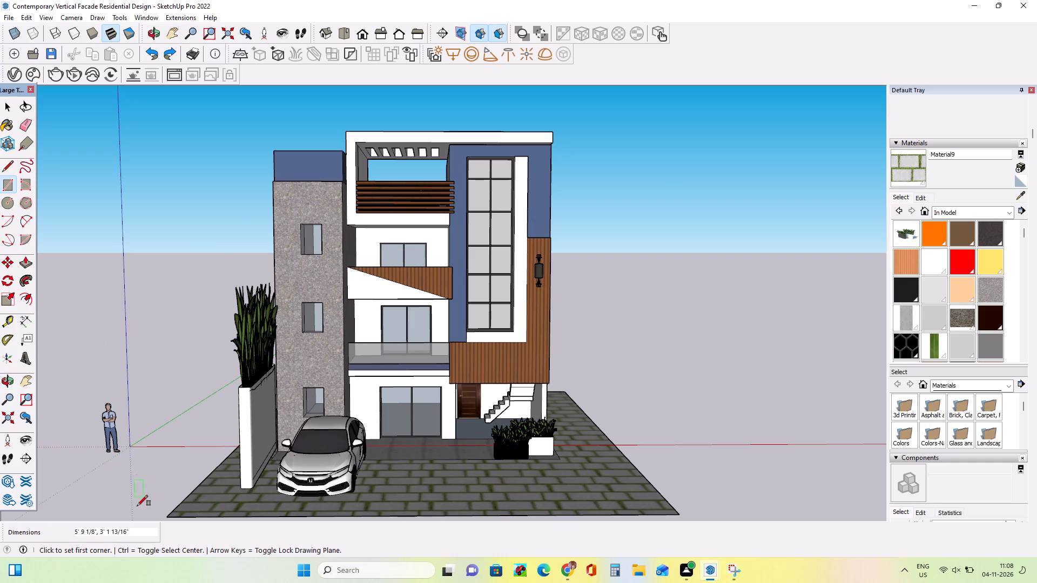
Draw a long rectangle about 6' 3" by 29' 9" flat on the ground beside the building.
click(10, 185)
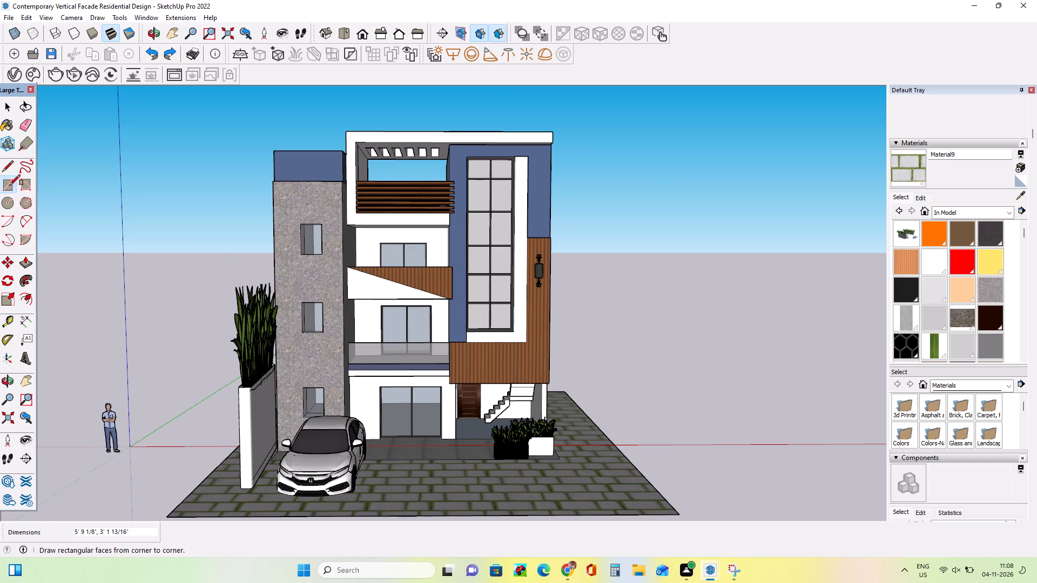
click(750, 472)
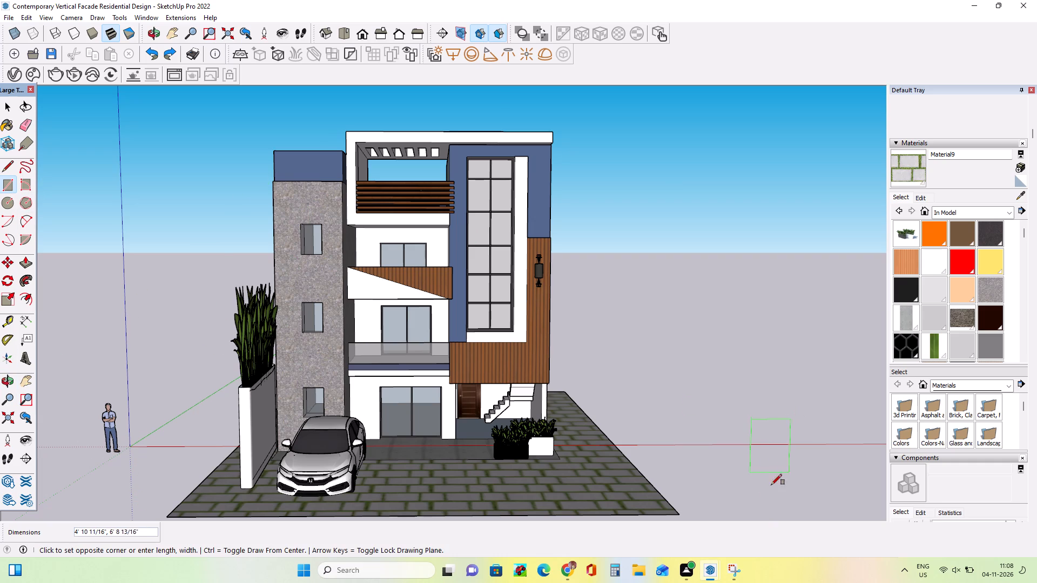
middle_drag(524, 429, 527, 389)
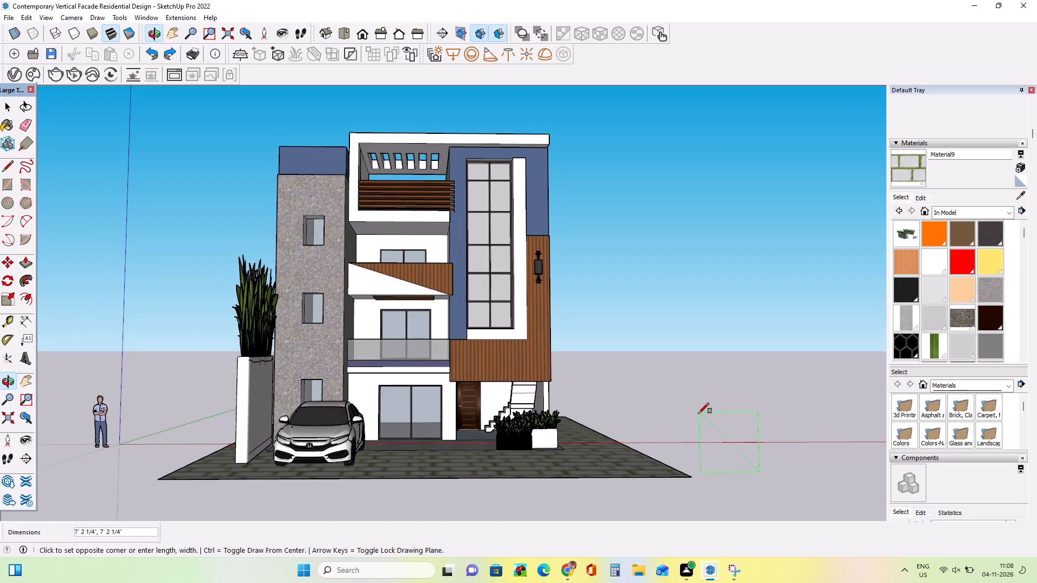
middle_drag(717, 401, 719, 570)
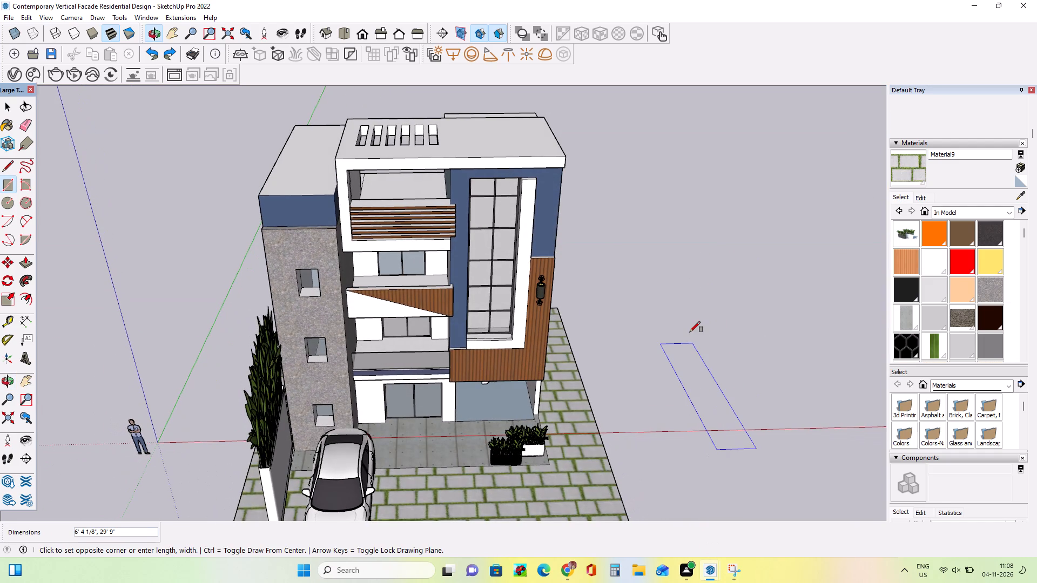
click(689, 332)
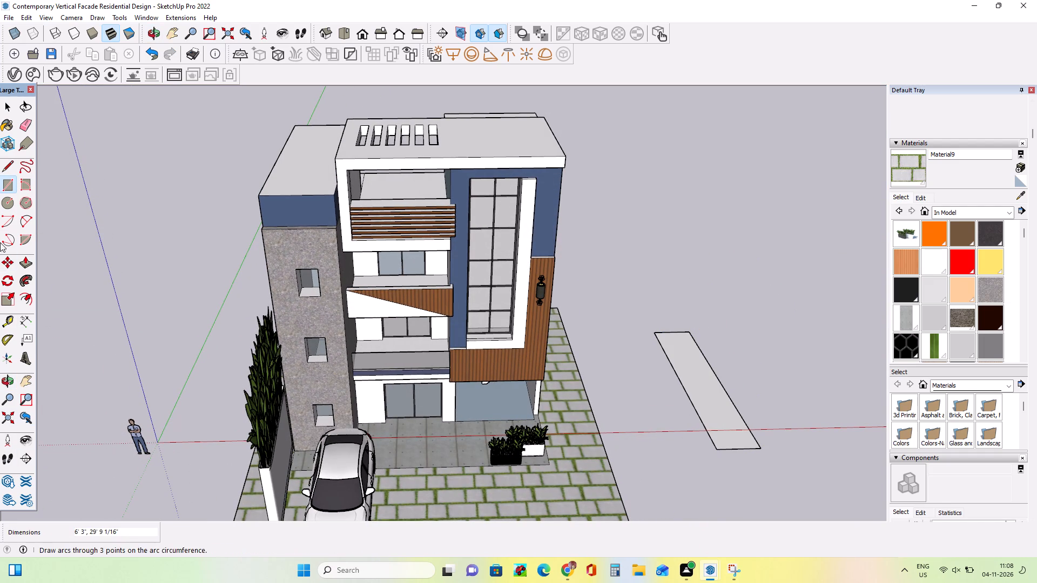
Push/Pull the ground rectangle up into a block, shorten it from the front, and widen it about 13' 2" toward the building.
click(26, 266)
drag(718, 432, 734, 301)
drag(769, 418, 749, 381)
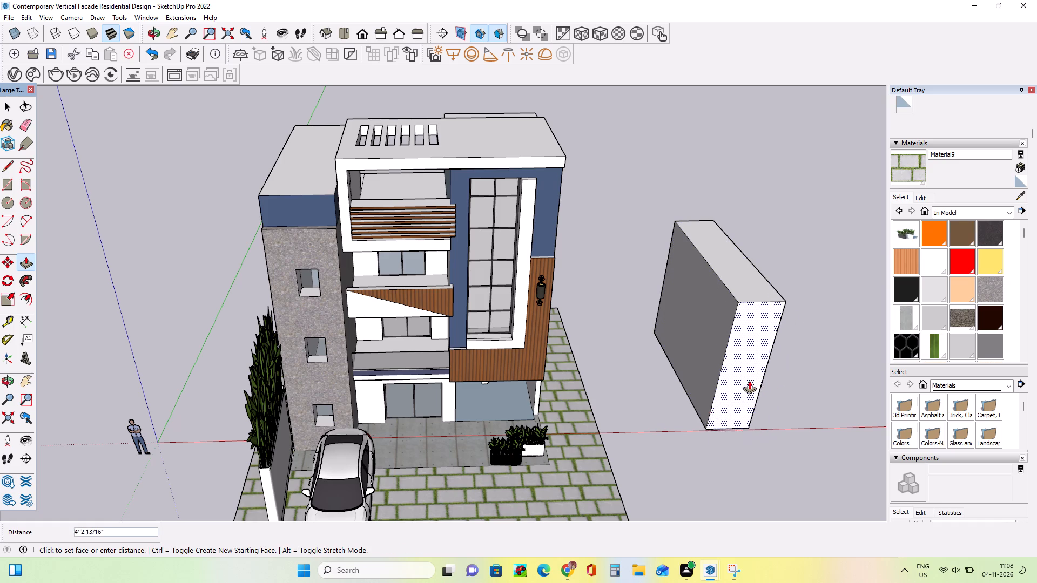
drag(749, 381, 740, 353)
drag(685, 333, 601, 349)
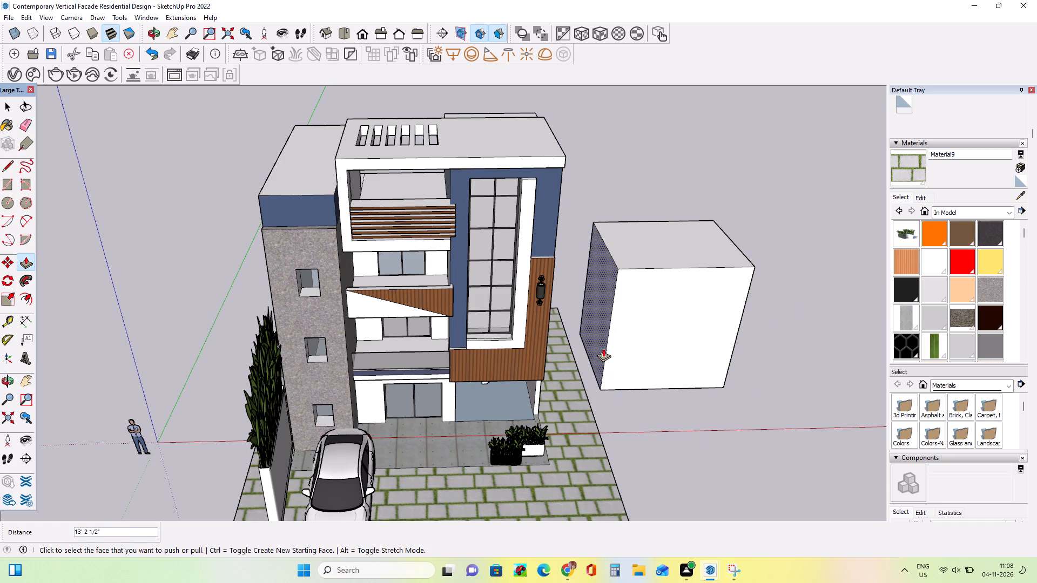
Reshape the block into a smaller box with Push/Pull, lowering its top and pushing in its front and building-side faces.
drag(658, 331, 681, 419)
drag(682, 309, 685, 351)
drag(720, 430, 705, 376)
drag(606, 372, 633, 376)
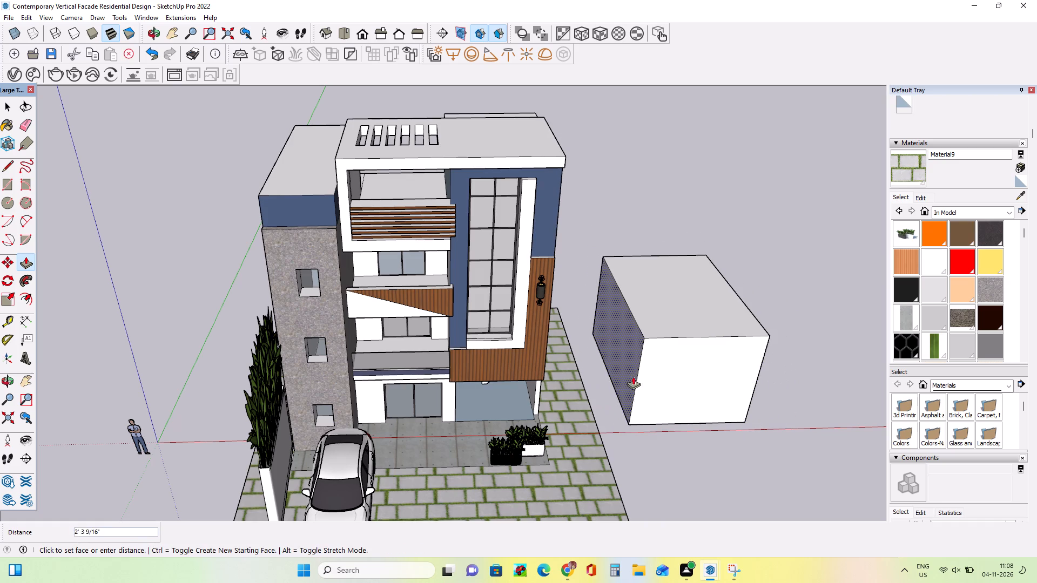
drag(633, 376, 643, 379)
drag(687, 392, 671, 351)
Rework the box's height, width and depth with Push/Pull, widening it about 3' 8" and finally pushing its front back about 11' 2".
drag(662, 293, 662, 292)
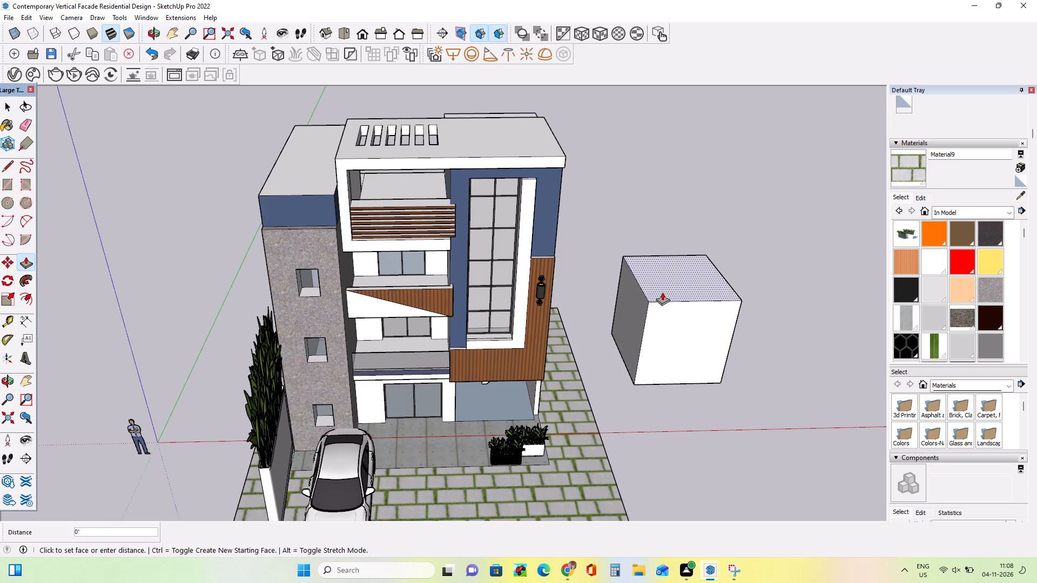
drag(662, 292, 670, 252)
drag(638, 314, 661, 322)
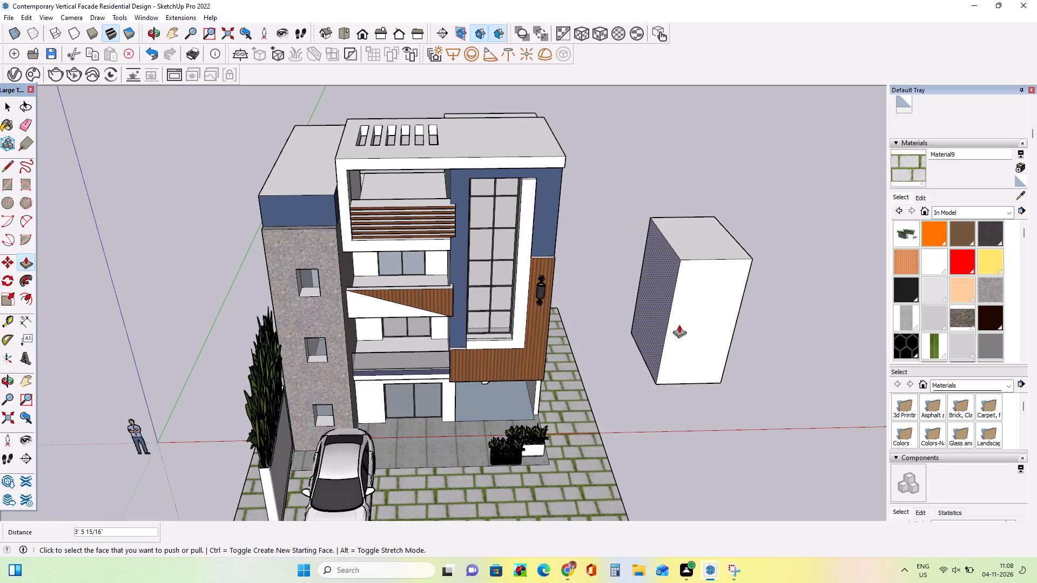
drag(681, 324, 704, 413)
drag(694, 407, 668, 418)
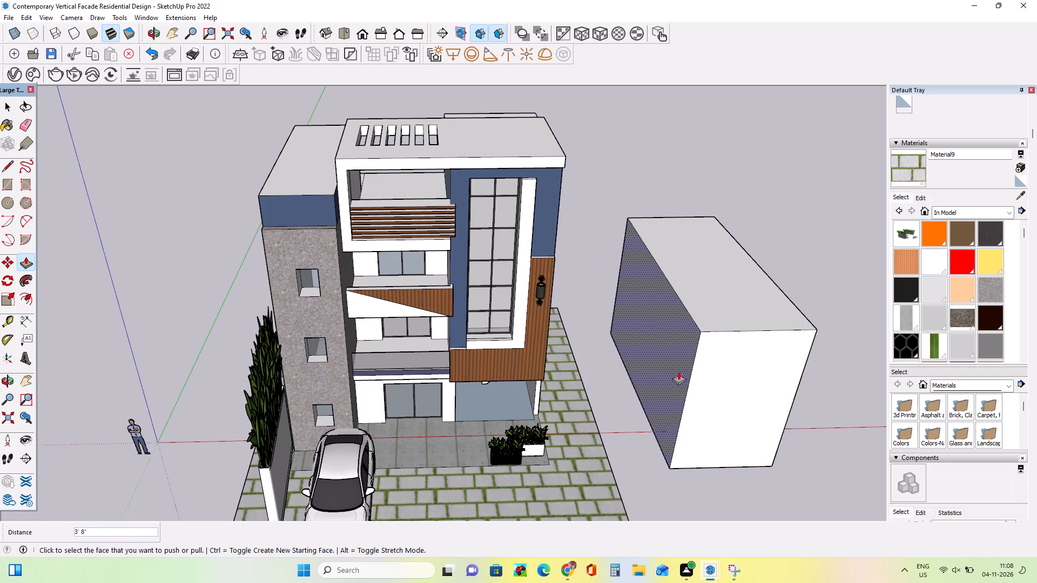
drag(708, 307, 700, 367)
drag(695, 434, 679, 377)
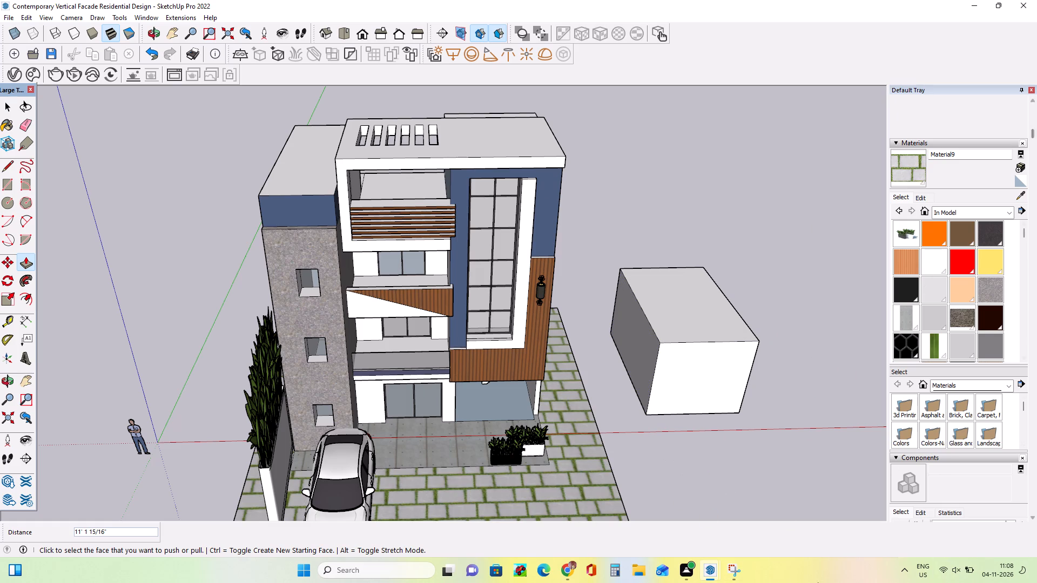
Enlarge the box with Push/Pull by raising its top and extending its building-side face, the last extension about 2' 7", and readjust its front.
middle_drag(874, 344, 881, 362)
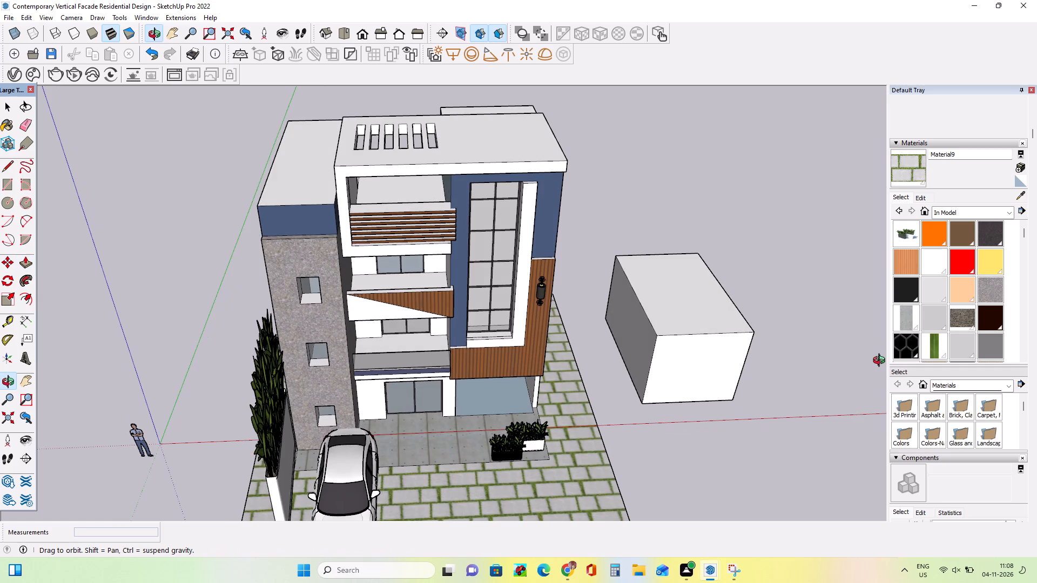
middle_drag(881, 362, 886, 341)
drag(696, 356, 718, 416)
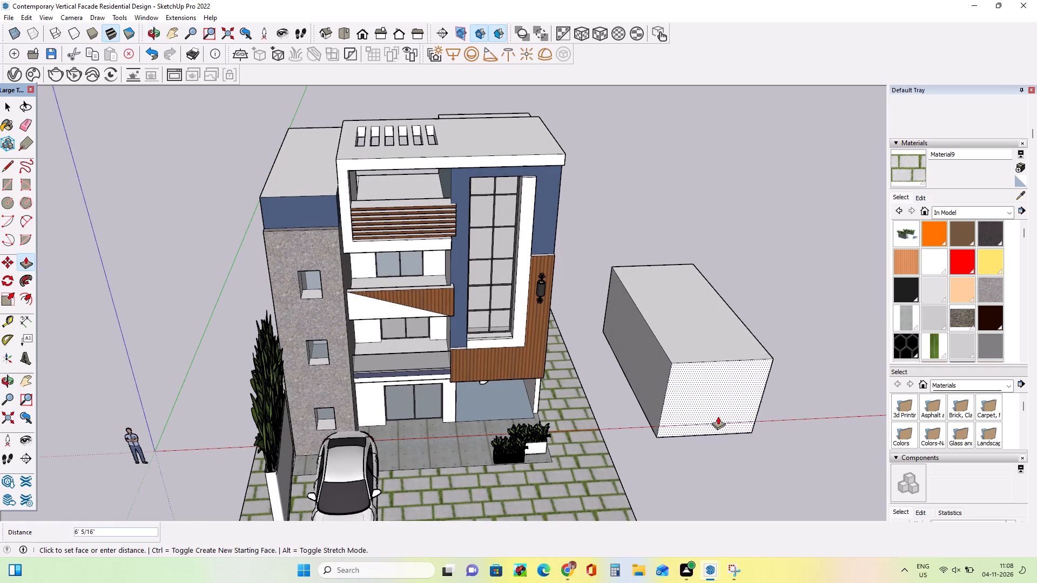
drag(718, 416, 720, 425)
drag(674, 403, 648, 415)
drag(717, 375, 721, 323)
middle_drag(781, 401, 783, 413)
drag(749, 421, 728, 362)
drag(635, 344, 617, 354)
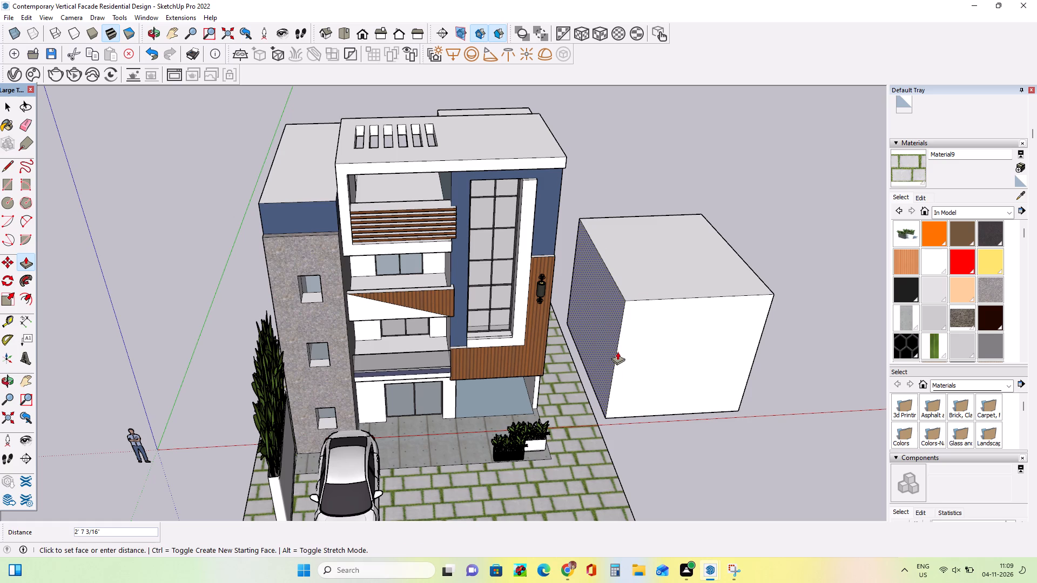
Push/Pull the box into a tall, narrower block, extending its front about 18' and pushing it back about 9' 11".
drag(649, 287, 672, 214)
drag(673, 279, 704, 379)
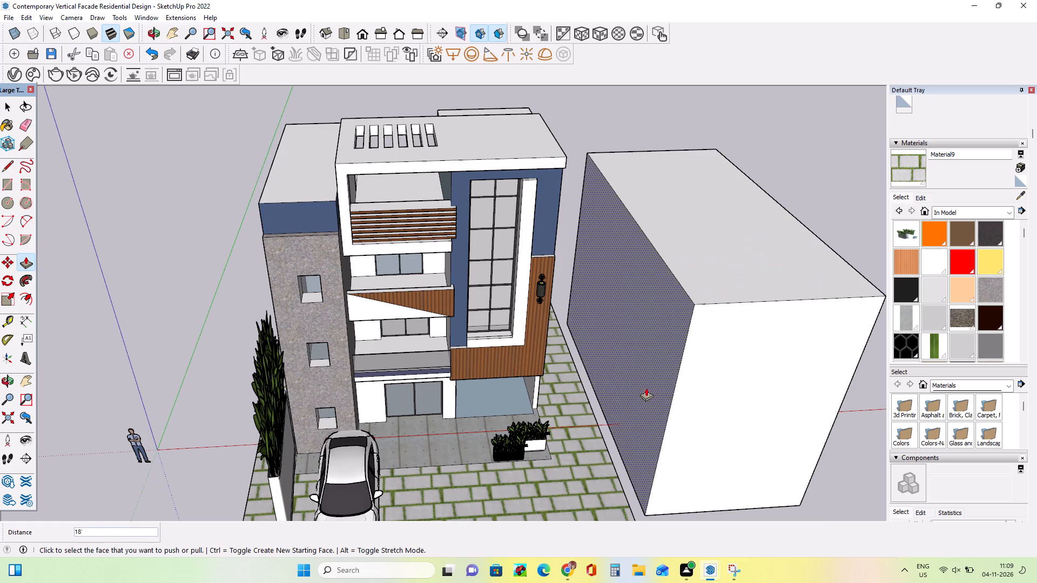
drag(646, 388, 709, 392)
drag(802, 431, 773, 370)
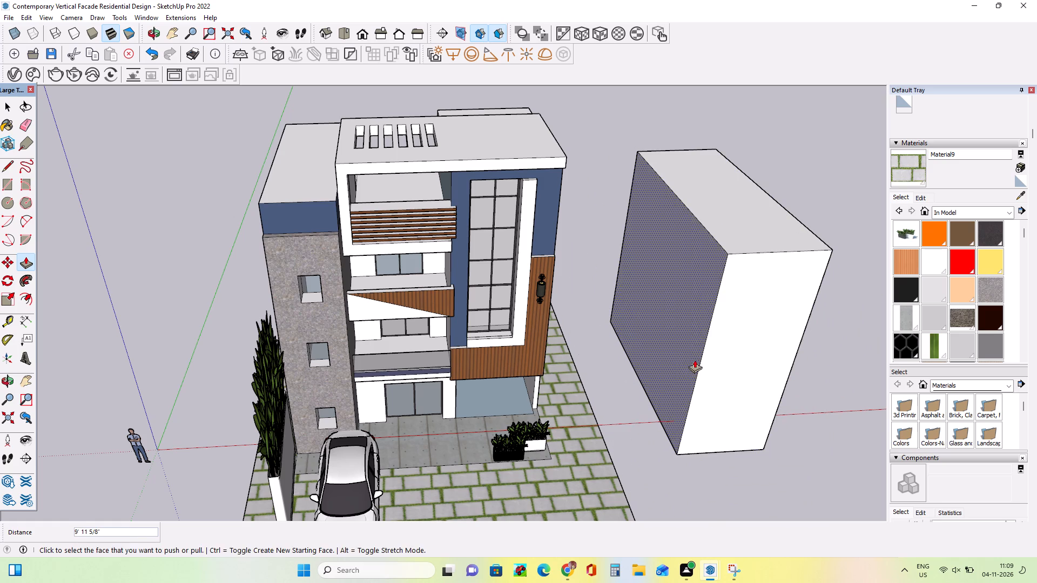
Lower the block's top about 11' 4" and adjust its front and building-side faces with Push/Pull, the last widening about 2' 1".
drag(695, 360, 662, 376)
drag(709, 229, 711, 311)
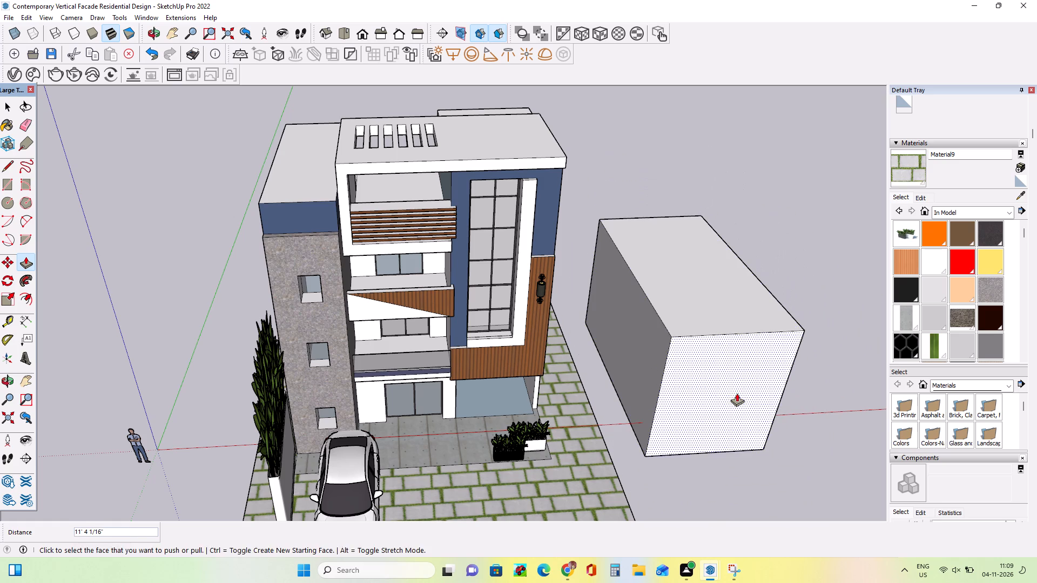
drag(737, 393, 731, 375)
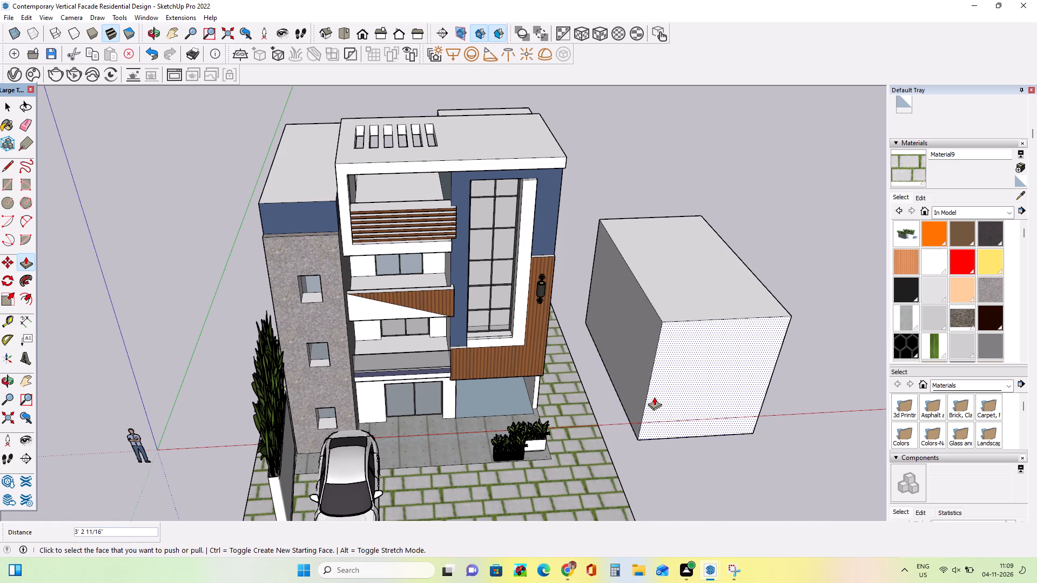
drag(687, 374, 692, 384)
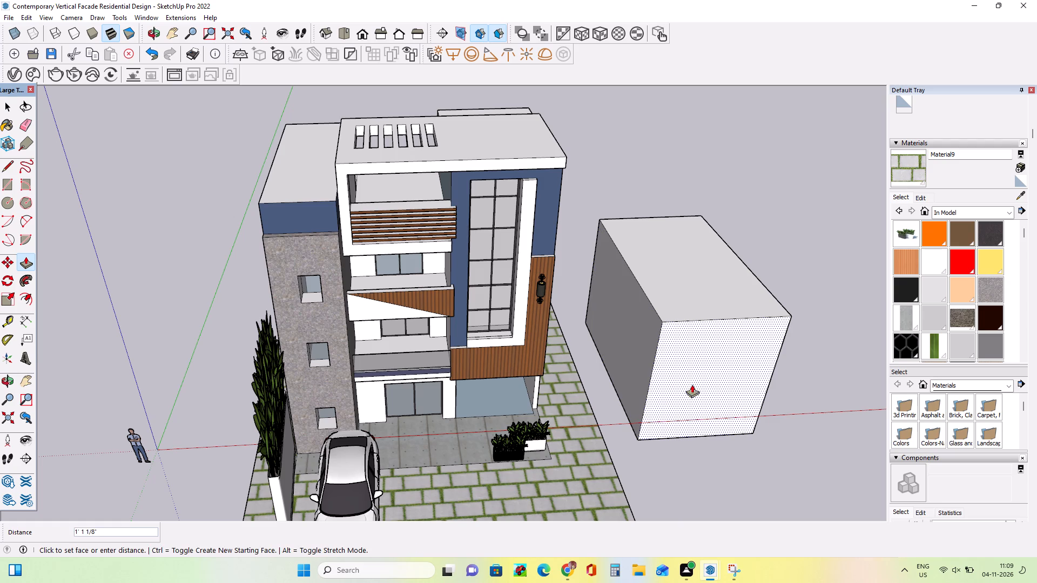
drag(692, 384, 706, 424)
drag(661, 397, 645, 402)
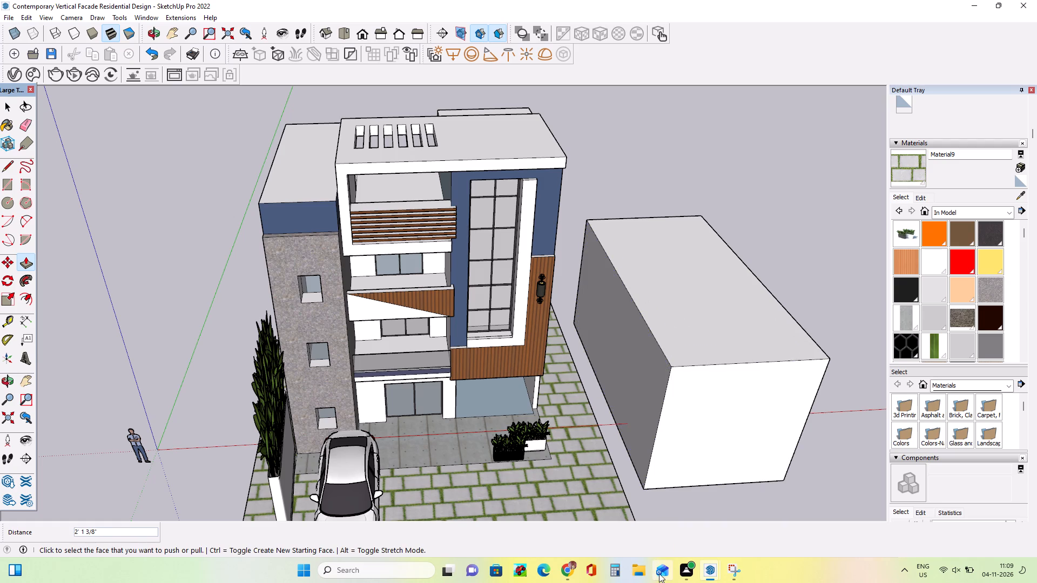
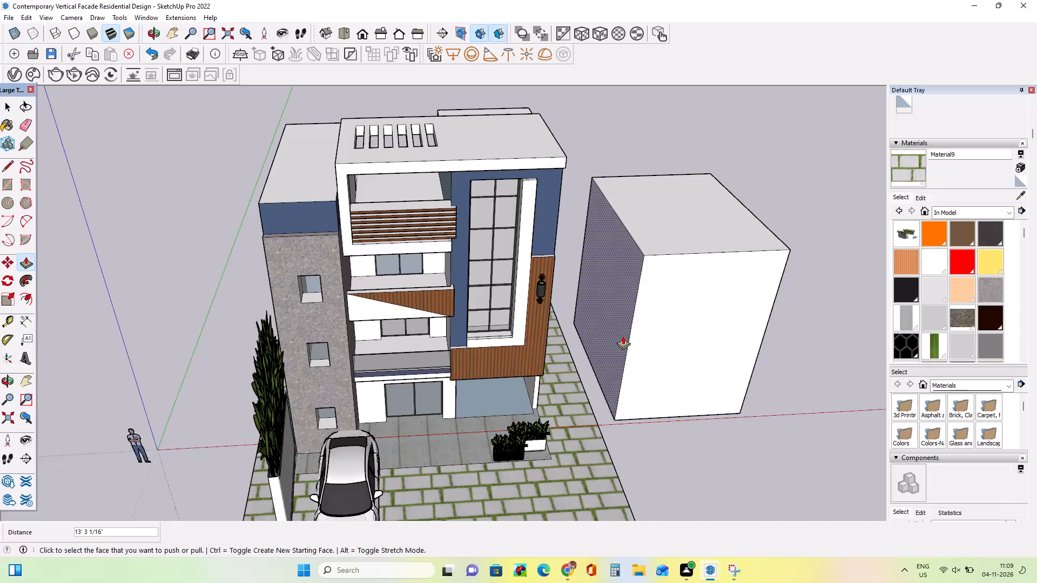
Narrow the block from its building-side face and rework its front with Push/Pull, finally pushing the front back about 5' 9".
drag(623, 336, 654, 345)
drag(672, 345, 678, 364)
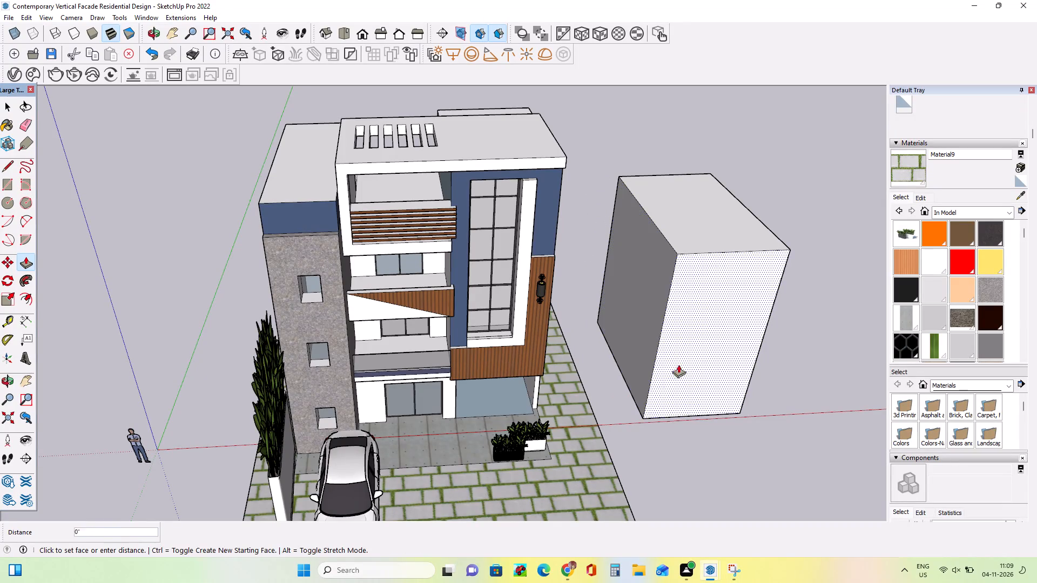
drag(678, 364, 695, 418)
drag(668, 399, 628, 415)
drag(738, 437, 724, 379)
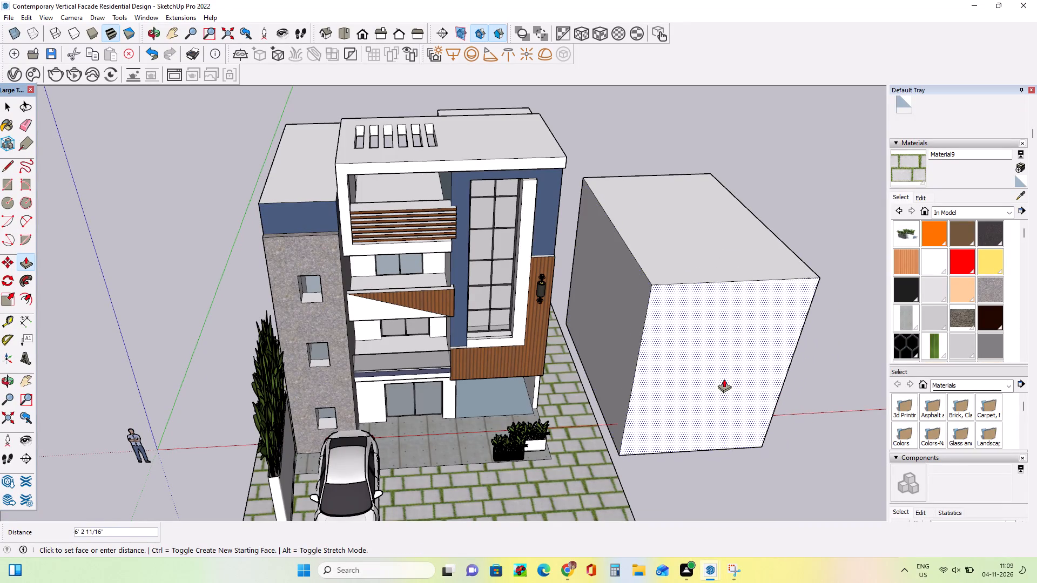
drag(724, 379, 724, 372)
drag(615, 352, 666, 379)
drag(687, 380, 679, 364)
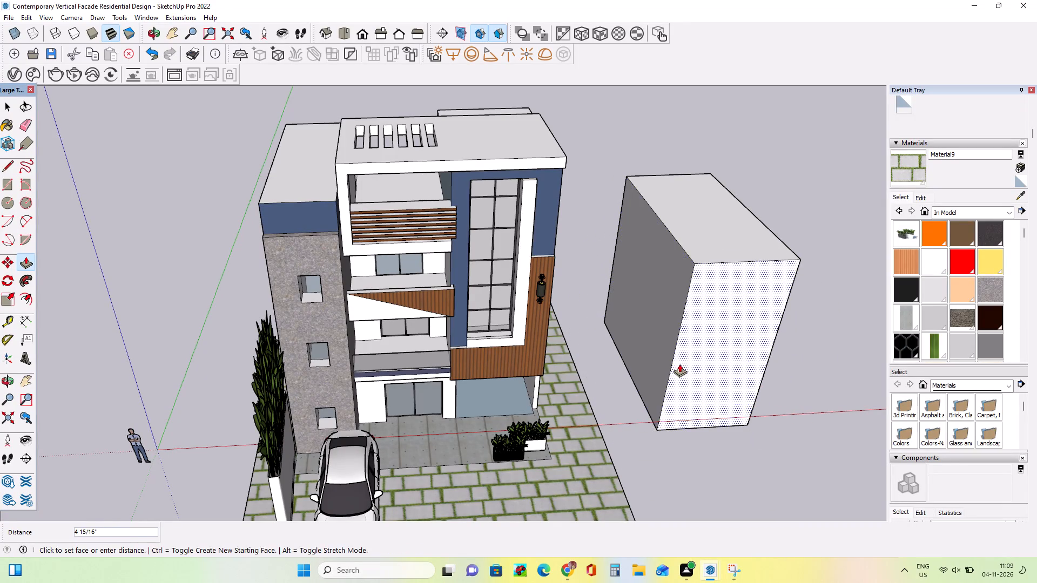
drag(679, 364, 677, 352)
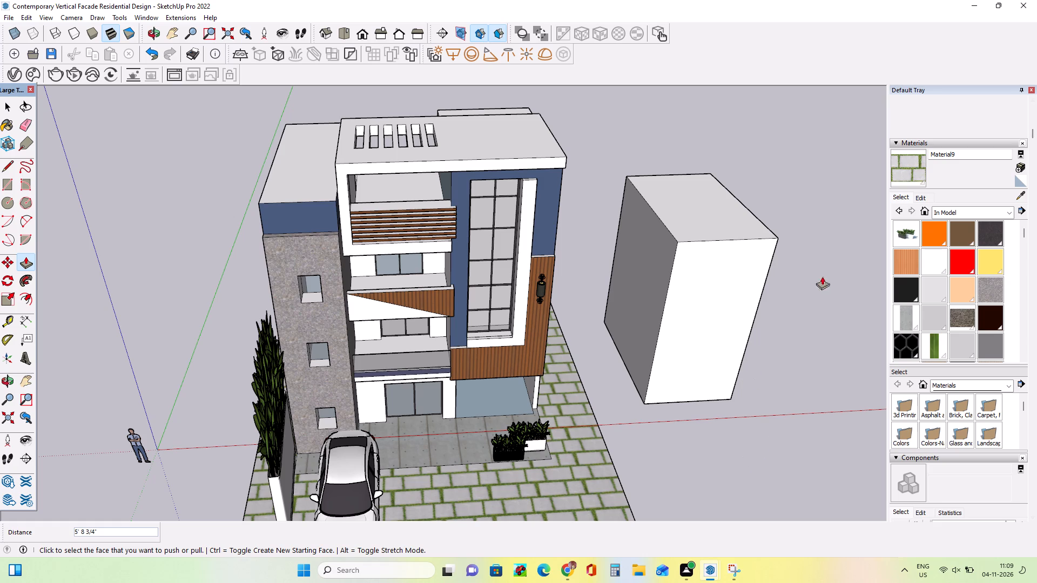
Extend the block's front about 16', narrow its building-side face, and push the front back about 10' 9" with Push/Pull.
drag(698, 331, 692, 317)
drag(692, 317, 725, 396)
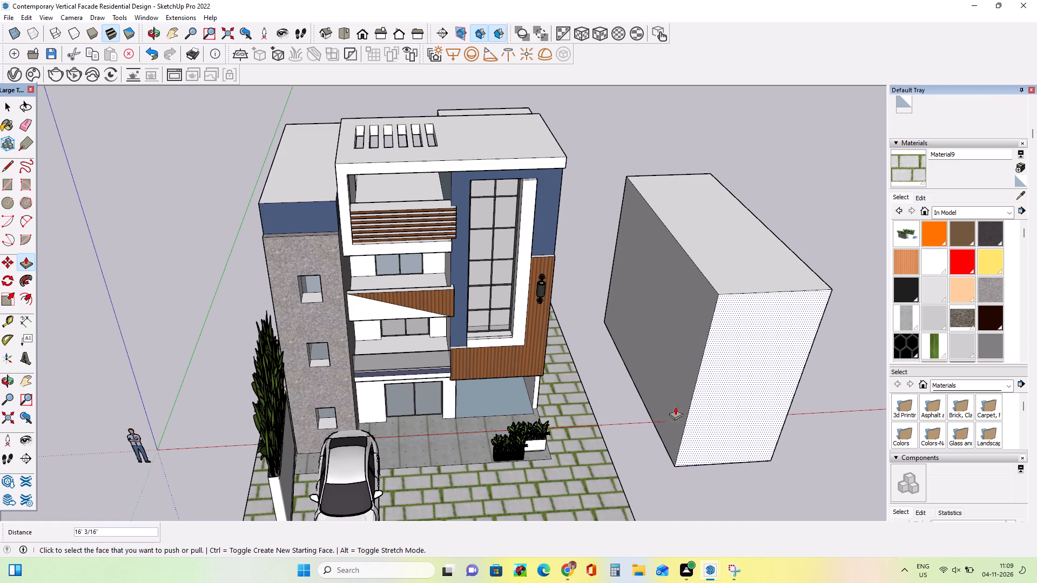
drag(662, 402, 692, 399)
drag(742, 433, 724, 373)
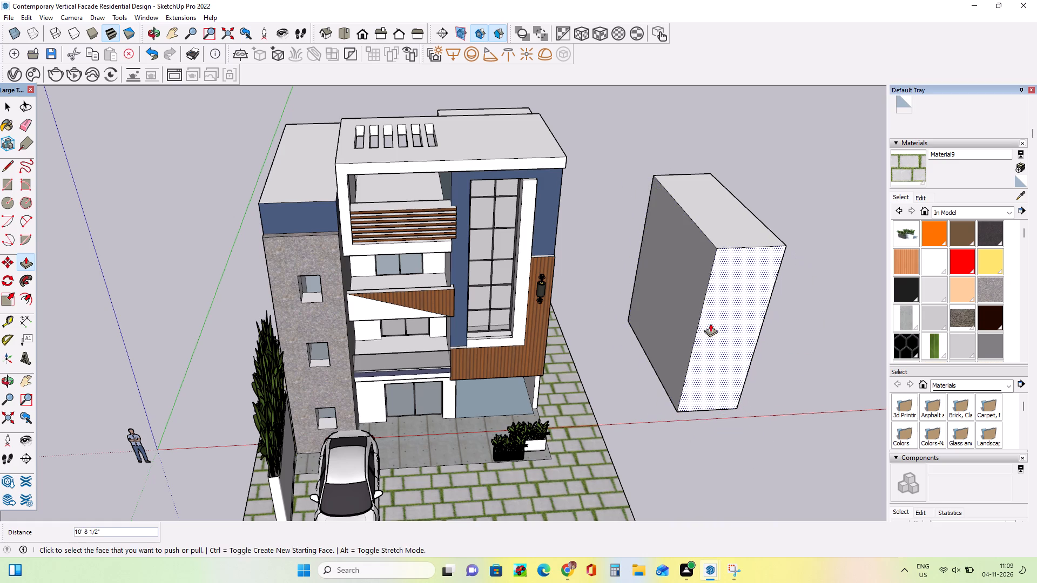
Rework the block with Push/Pull into a wider, deeper form, extending its front about 15' 7" and raising its top about 10' 9".
drag(713, 237, 713, 317)
drag(712, 359, 705, 341)
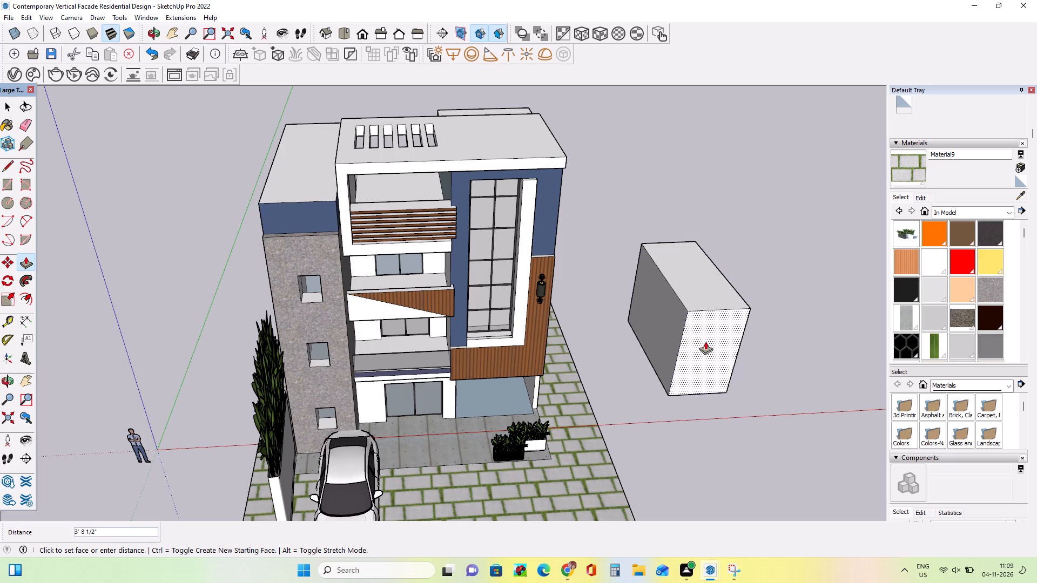
drag(705, 341, 704, 337)
drag(655, 339, 616, 350)
drag(678, 349, 697, 432)
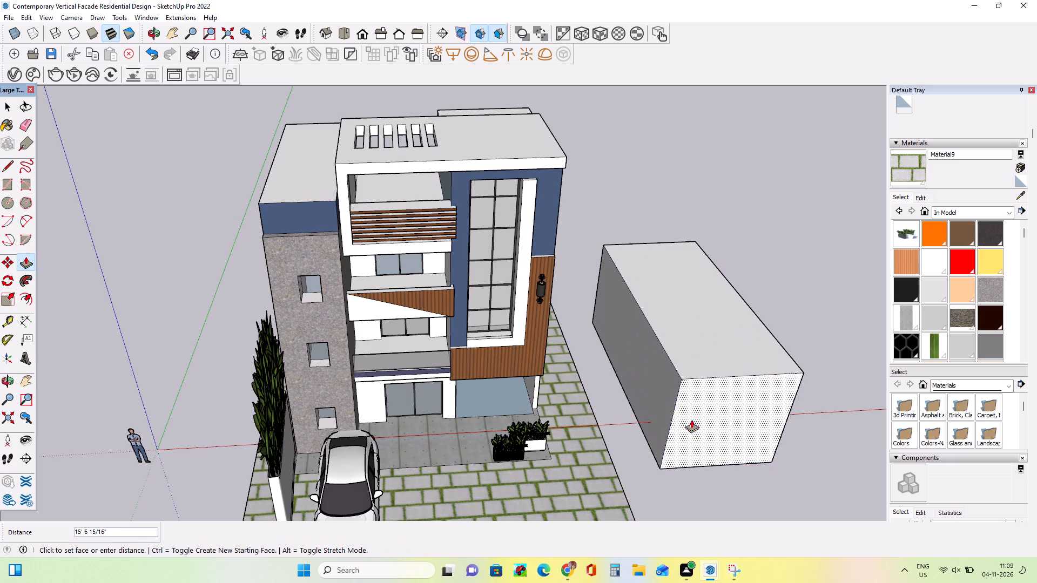
drag(697, 361, 711, 288)
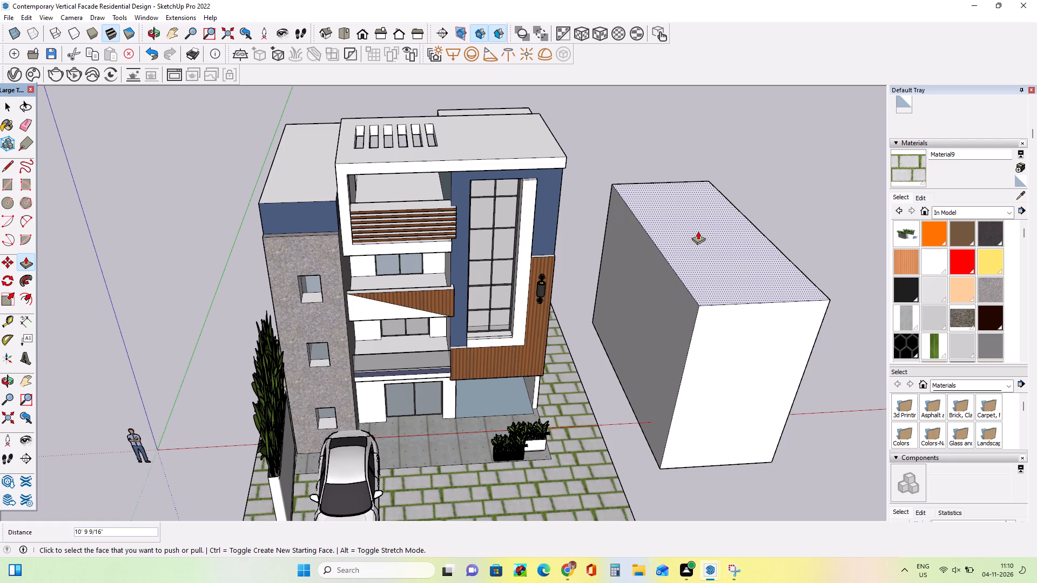
Push/Pull the block into a low, long form, lowering its top about 6' 9" and narrowing its building-side face about 7' 10".
drag(735, 321, 721, 287)
drag(702, 229, 690, 332)
drag(690, 406, 674, 350)
drag(663, 309, 677, 240)
drag(622, 305, 604, 307)
drag(648, 249, 661, 293)
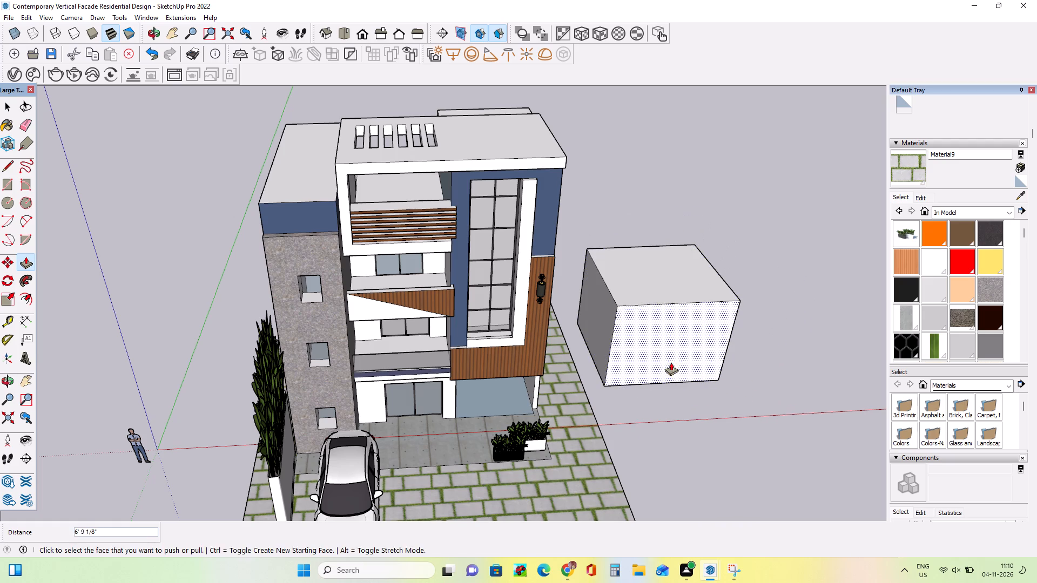
drag(671, 362, 710, 441)
drag(630, 403, 684, 393)
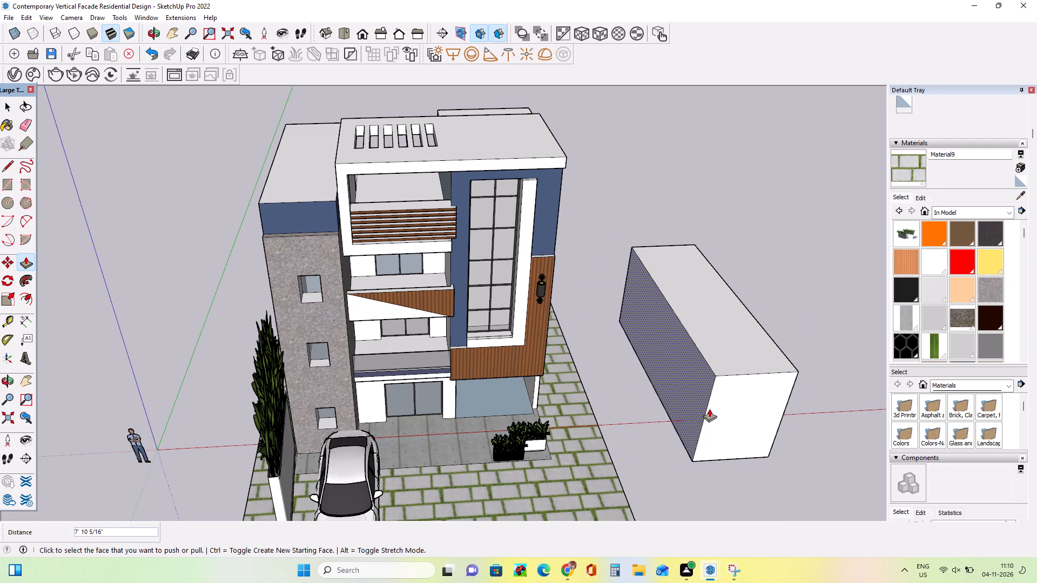
Widen the block toward the building and readjust its front and height with Push/Pull, finally lowering the top about 11' 3".
drag(719, 416, 701, 352)
drag(703, 301, 715, 233)
drag(729, 321, 720, 293)
drag(665, 303, 628, 318)
drag(647, 327, 675, 406)
drag(693, 269, 693, 345)
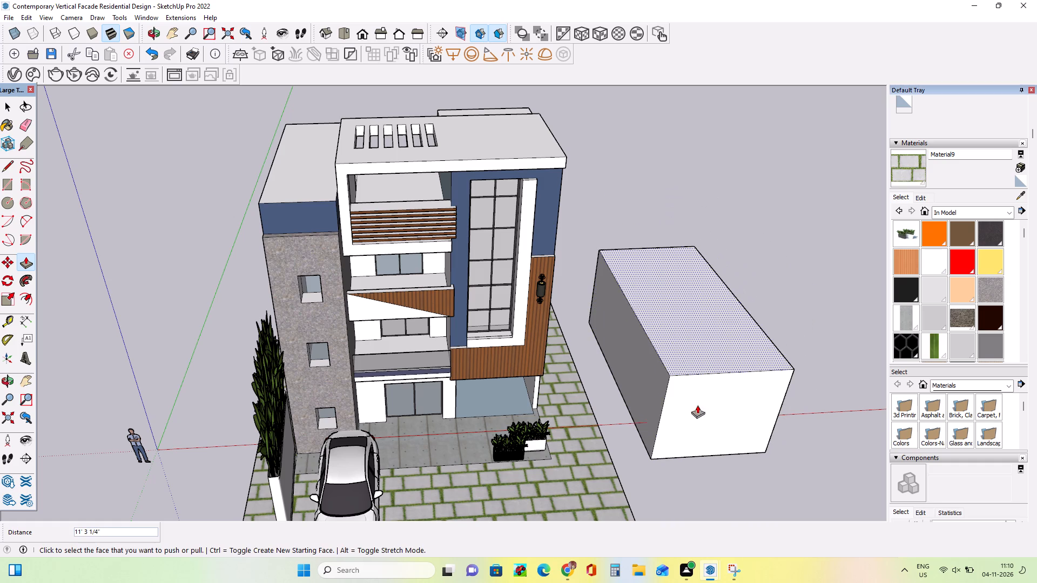
Push/Pull the block into a taller, narrower form, raising its top about 10' 10" and readjusting its front and building-side faces.
drag(720, 424, 712, 371)
drag(631, 369, 622, 370)
drag(664, 321, 671, 252)
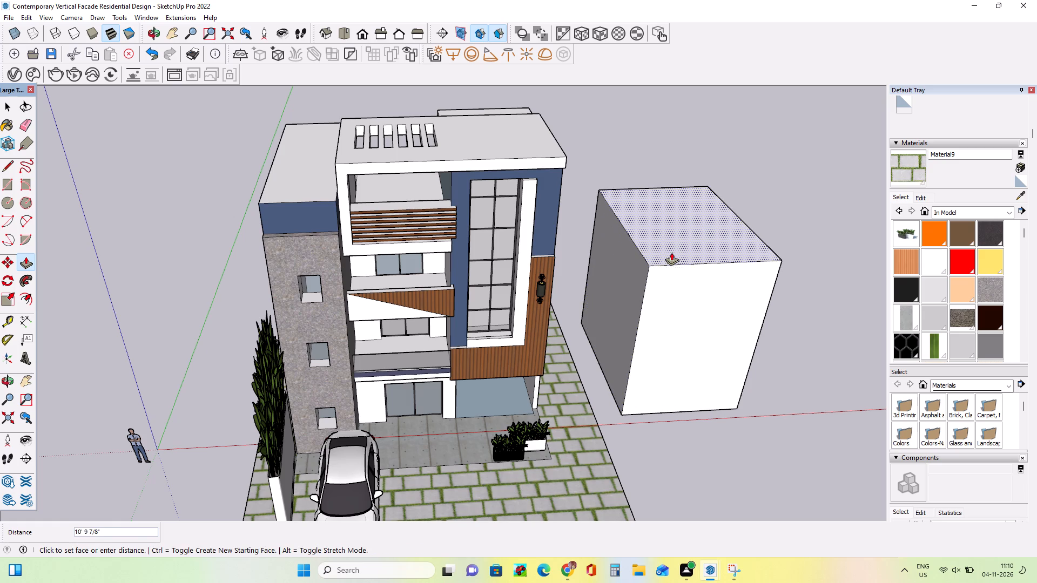
drag(685, 370, 683, 341)
drag(604, 342, 647, 342)
drag(699, 327, 709, 368)
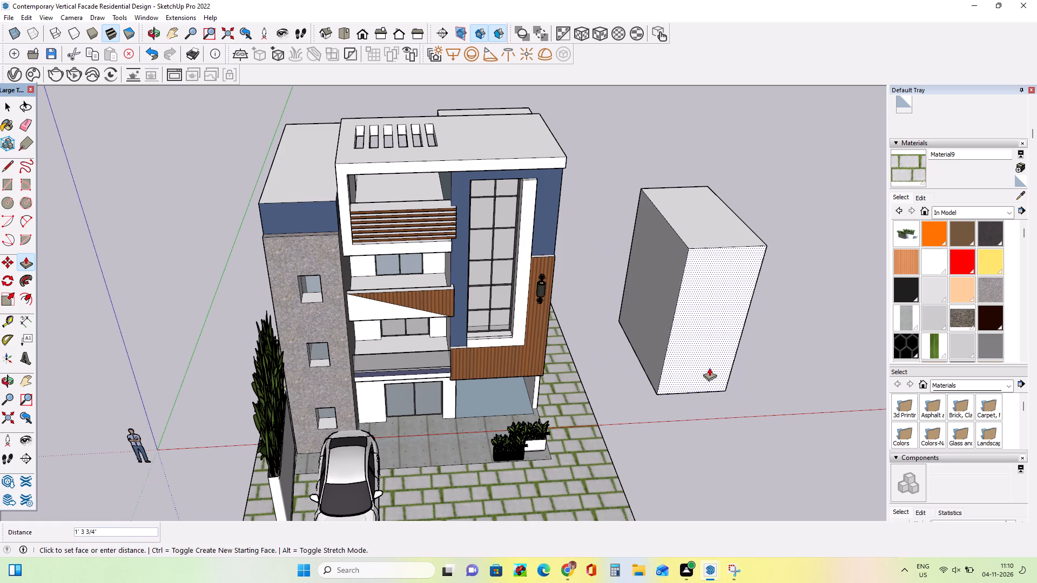
drag(709, 368, 719, 398)
Rework the block's width and height with Push/Pull, narrowing its building-side face about 5' 2" and finally raising its top about 7' 4".
drag(692, 391, 623, 399)
drag(682, 246, 682, 301)
drag(683, 400, 671, 331)
drag(595, 335, 628, 335)
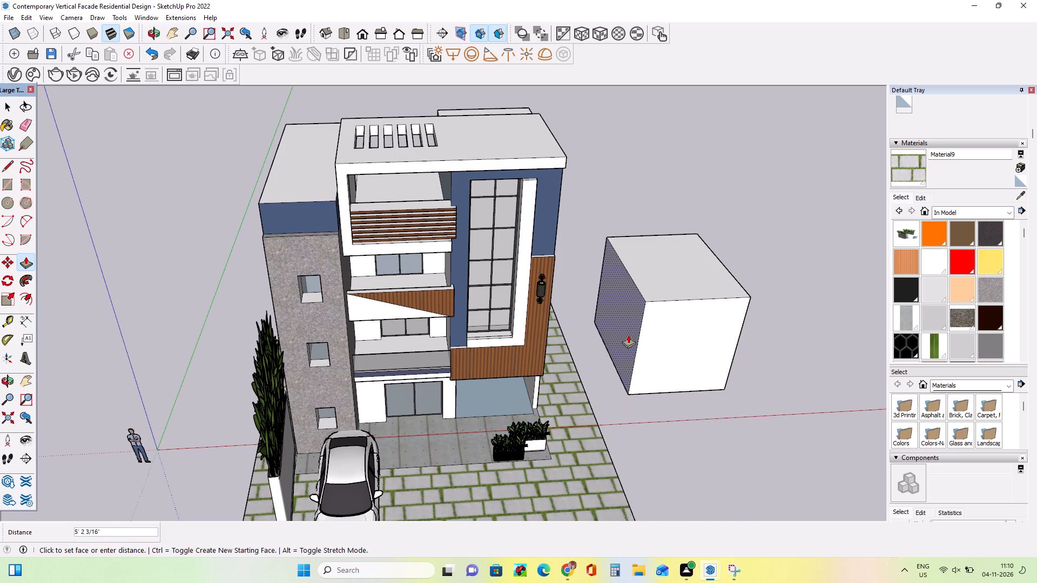
drag(628, 335, 629, 334)
drag(664, 332, 666, 321)
drag(666, 261, 682, 219)
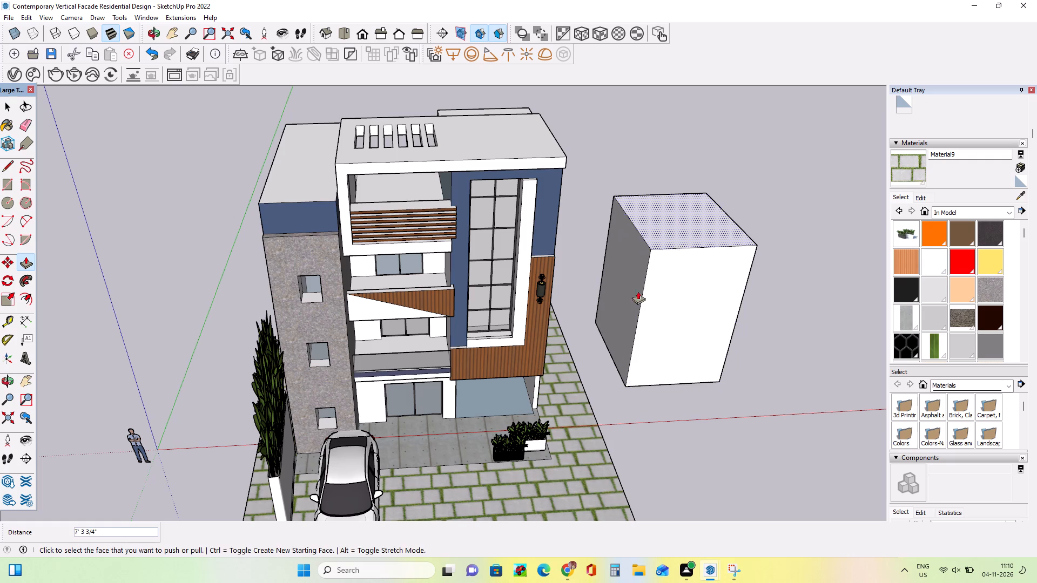
Extend the block's front and readjust its building-side face with Push/Pull, widening it about 2' 5" and lowering the top about 4' 7".
drag(628, 302, 649, 292)
drag(682, 304, 698, 343)
drag(664, 341, 639, 349)
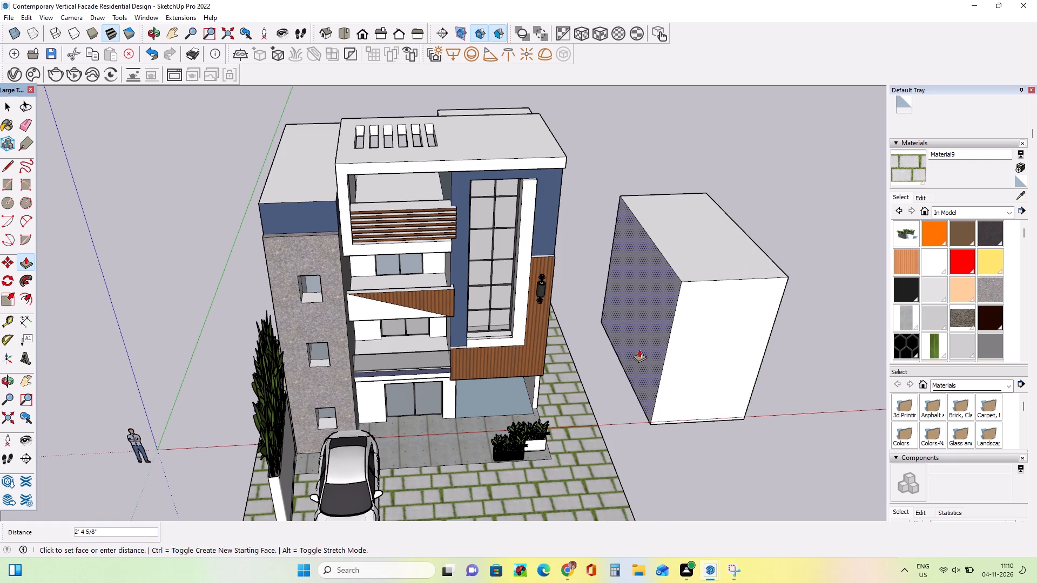
drag(639, 349, 638, 350)
drag(681, 249, 686, 280)
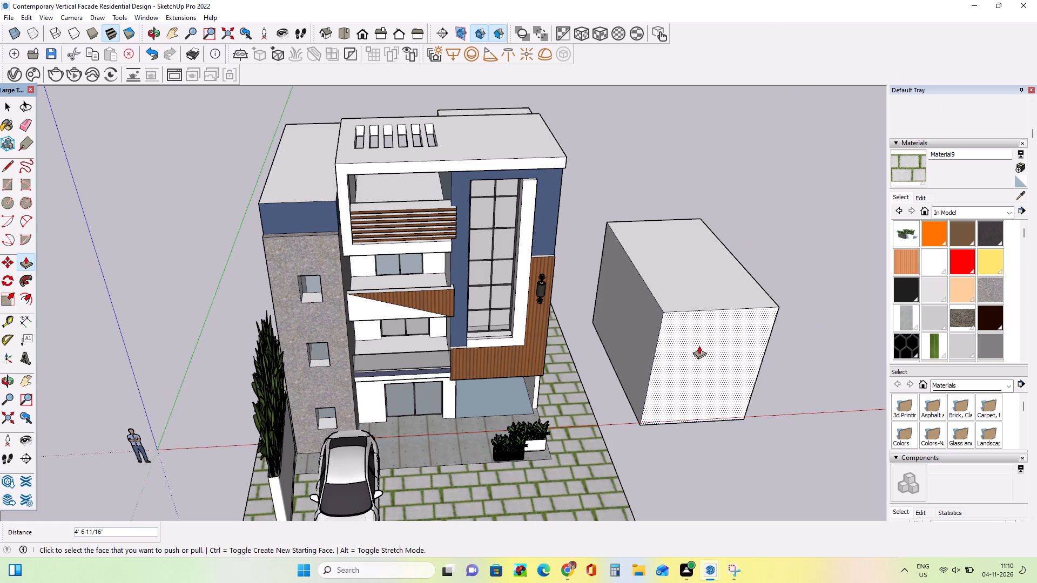
Push/Pull the block into a tall, narrow form, extending its front about 11' 3" before pushing it back, and finally raising its top about 1' 4".
drag(699, 345, 689, 308)
drag(633, 316, 618, 320)
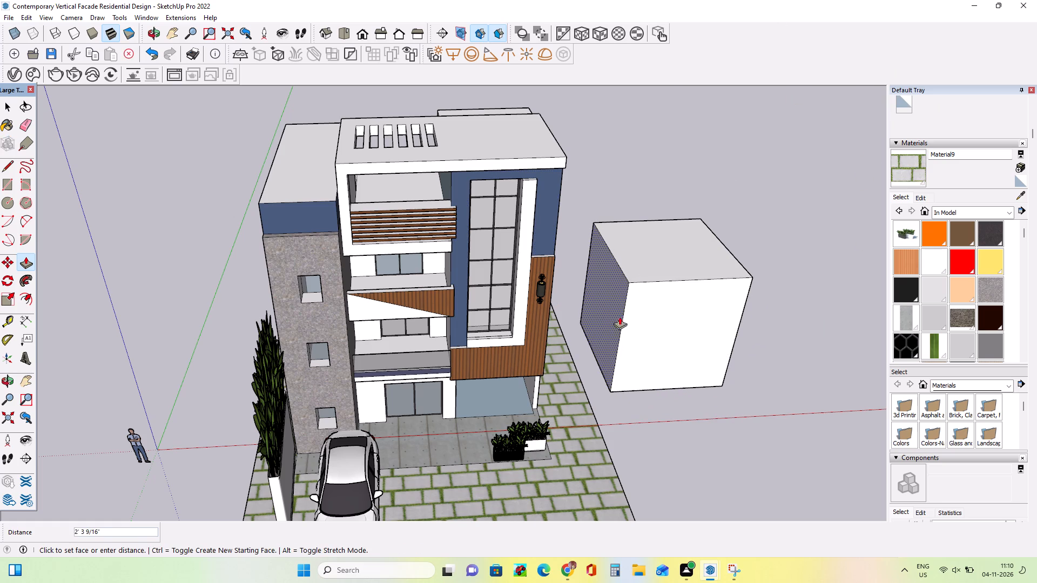
drag(652, 259, 659, 209)
drag(687, 296, 702, 353)
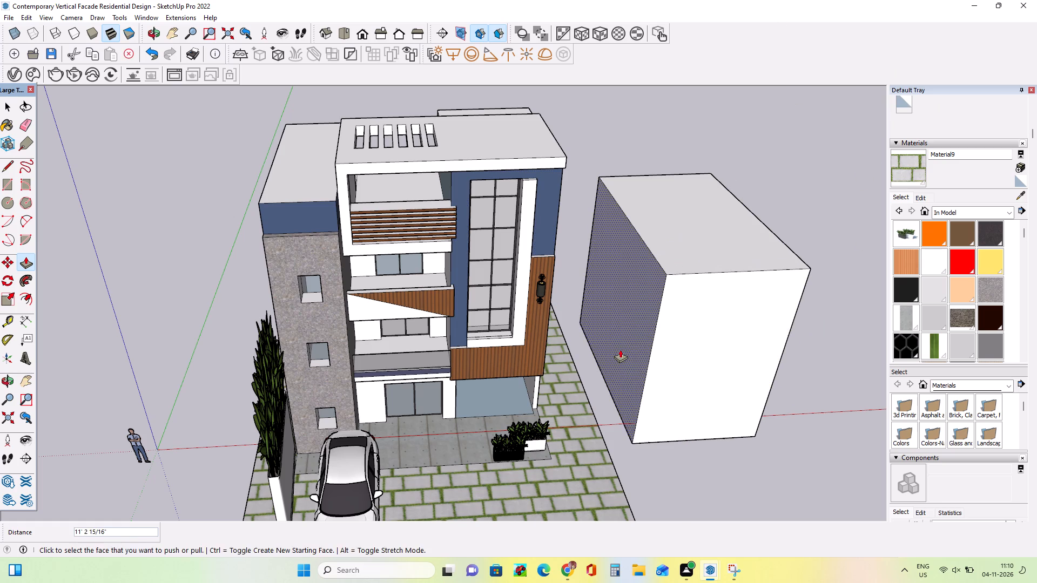
drag(620, 349, 665, 334)
drag(755, 373, 734, 319)
drag(708, 207, 710, 190)
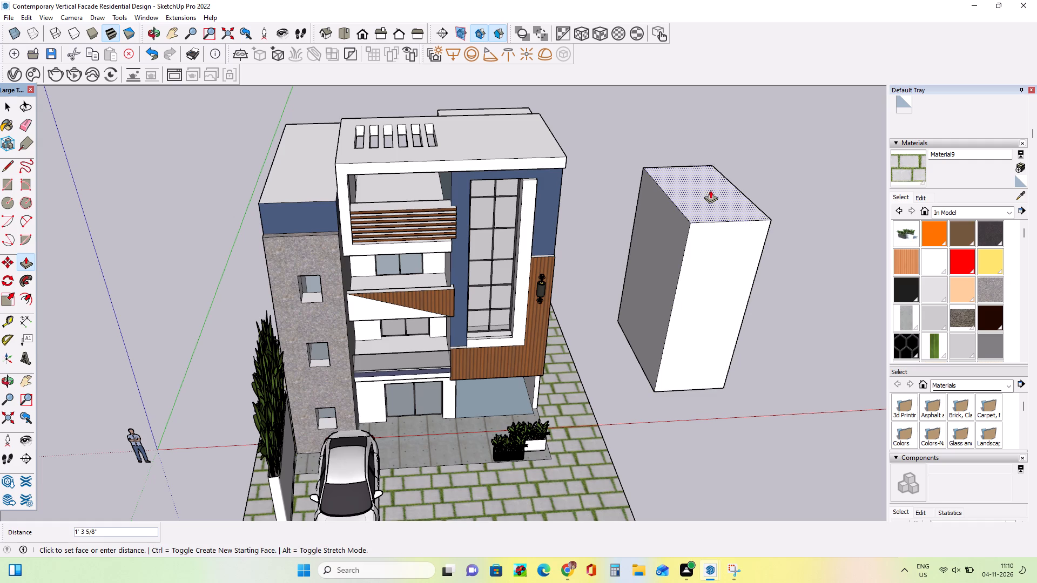
Lower and widen the block with Push/Pull, extending its front about 6' 5" and finally raising its top about 2' 6".
drag(710, 190, 696, 283)
drag(696, 339, 703, 371)
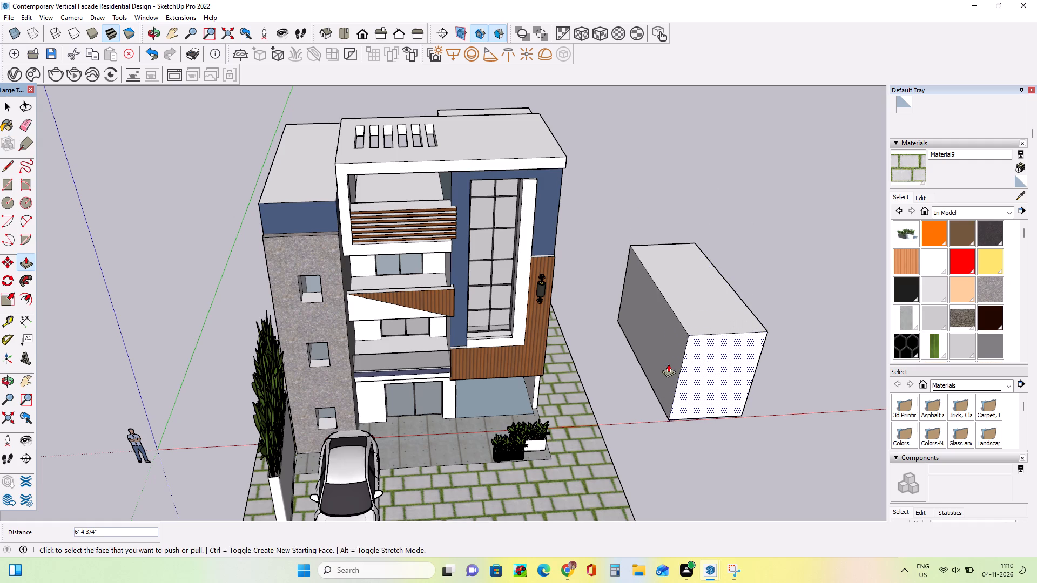
drag(668, 364, 627, 369)
drag(685, 356, 699, 334)
drag(693, 310, 693, 295)
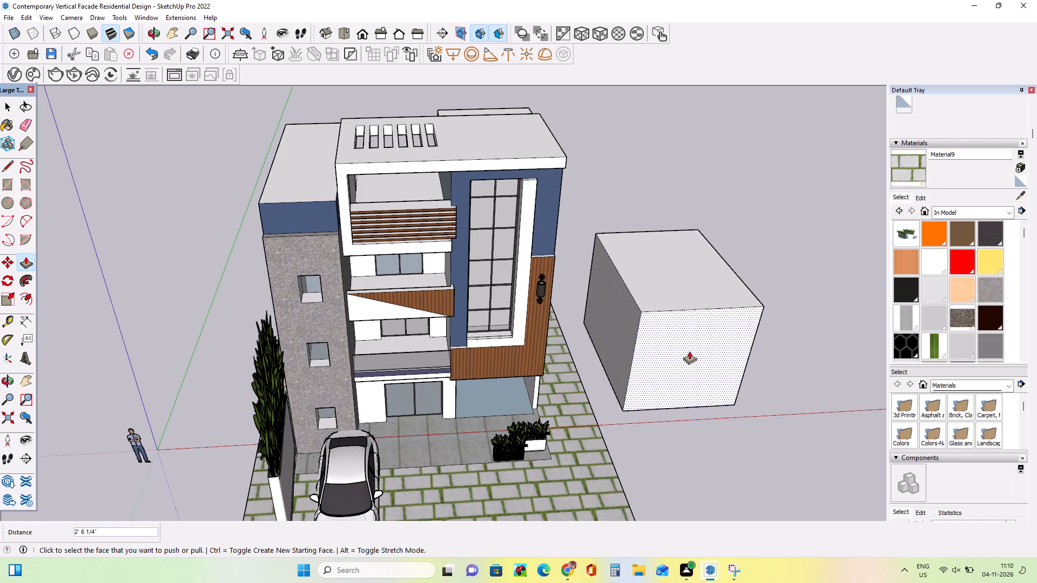
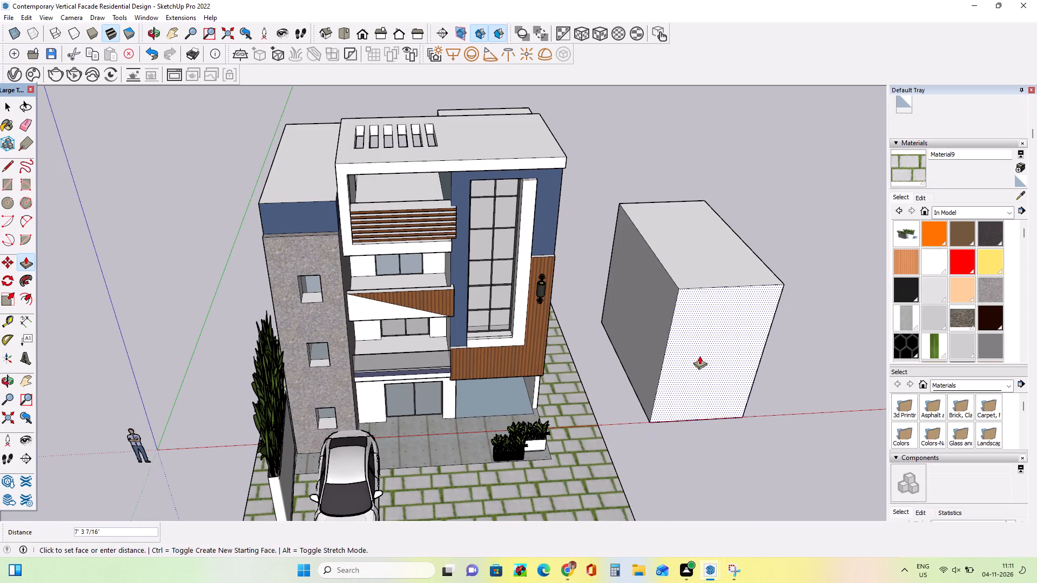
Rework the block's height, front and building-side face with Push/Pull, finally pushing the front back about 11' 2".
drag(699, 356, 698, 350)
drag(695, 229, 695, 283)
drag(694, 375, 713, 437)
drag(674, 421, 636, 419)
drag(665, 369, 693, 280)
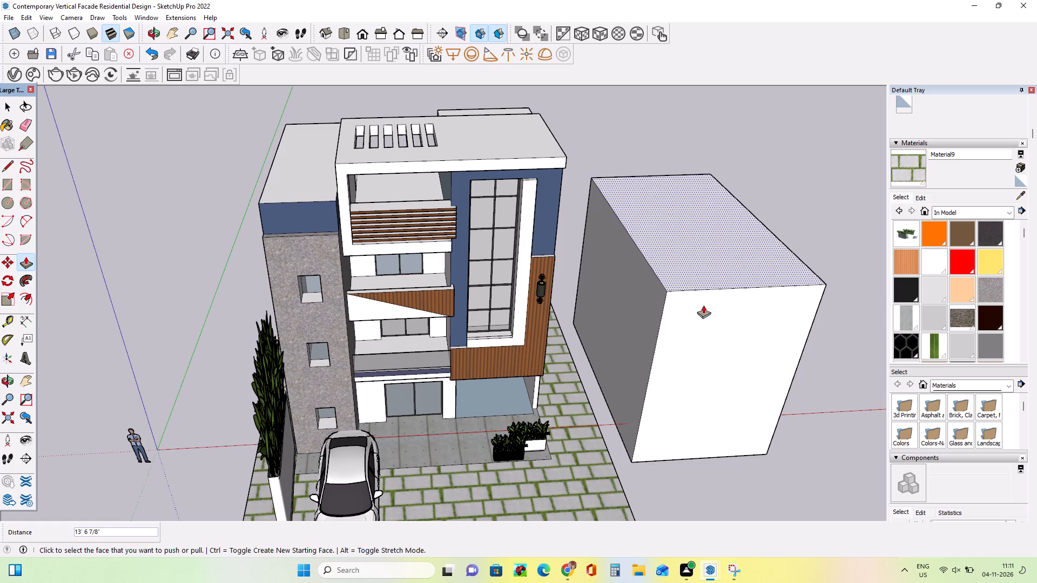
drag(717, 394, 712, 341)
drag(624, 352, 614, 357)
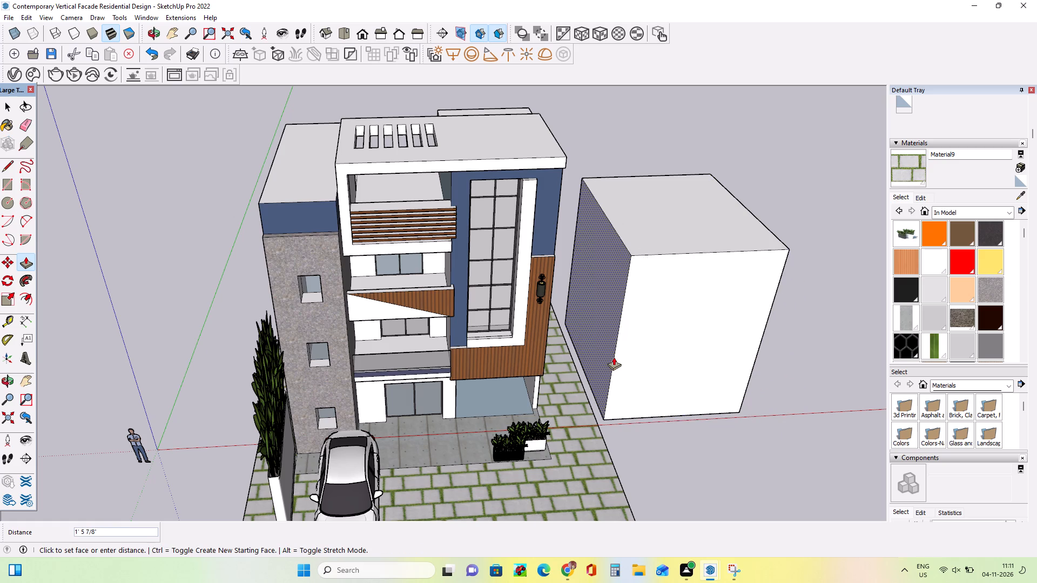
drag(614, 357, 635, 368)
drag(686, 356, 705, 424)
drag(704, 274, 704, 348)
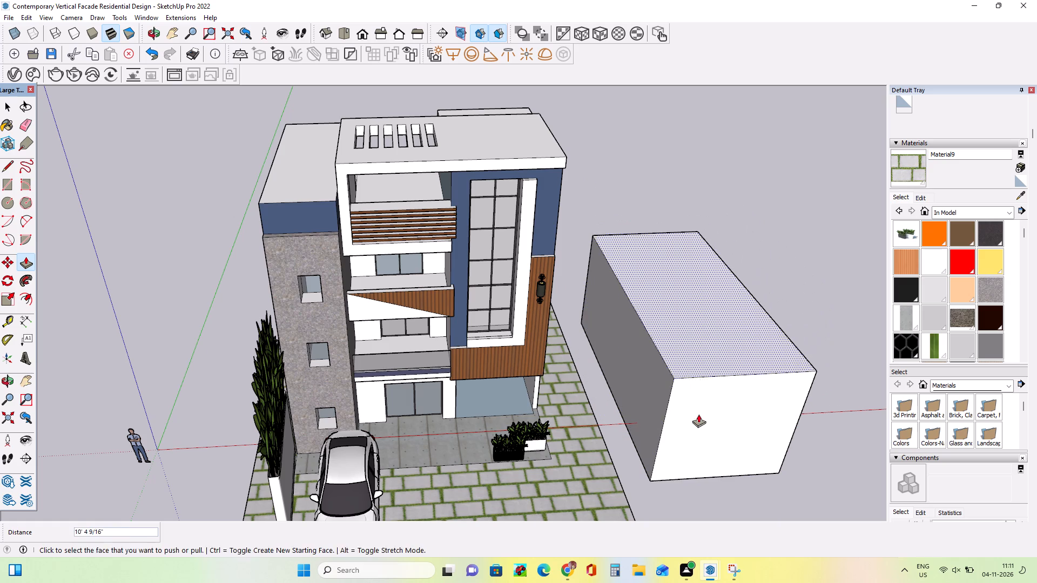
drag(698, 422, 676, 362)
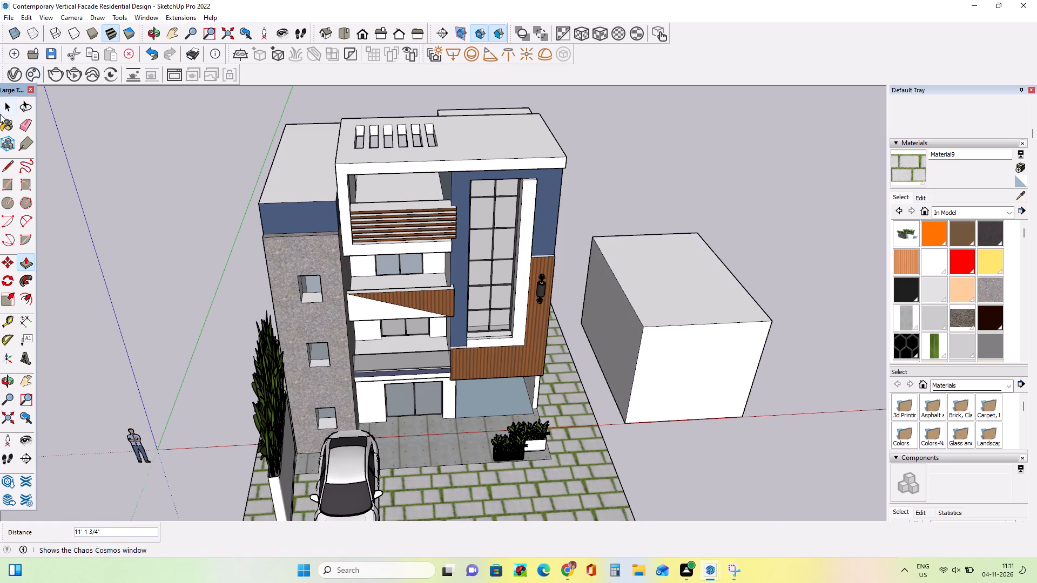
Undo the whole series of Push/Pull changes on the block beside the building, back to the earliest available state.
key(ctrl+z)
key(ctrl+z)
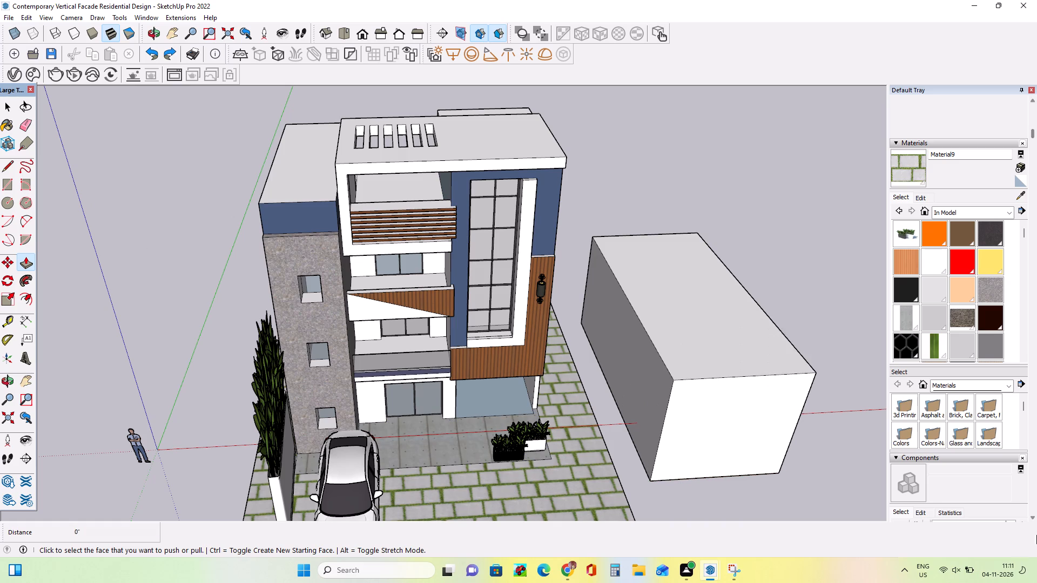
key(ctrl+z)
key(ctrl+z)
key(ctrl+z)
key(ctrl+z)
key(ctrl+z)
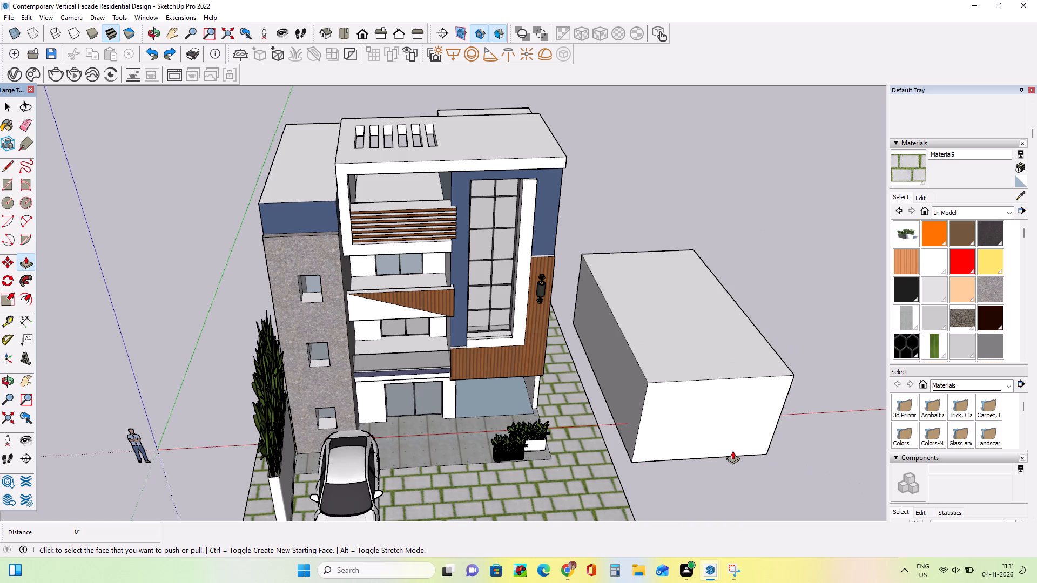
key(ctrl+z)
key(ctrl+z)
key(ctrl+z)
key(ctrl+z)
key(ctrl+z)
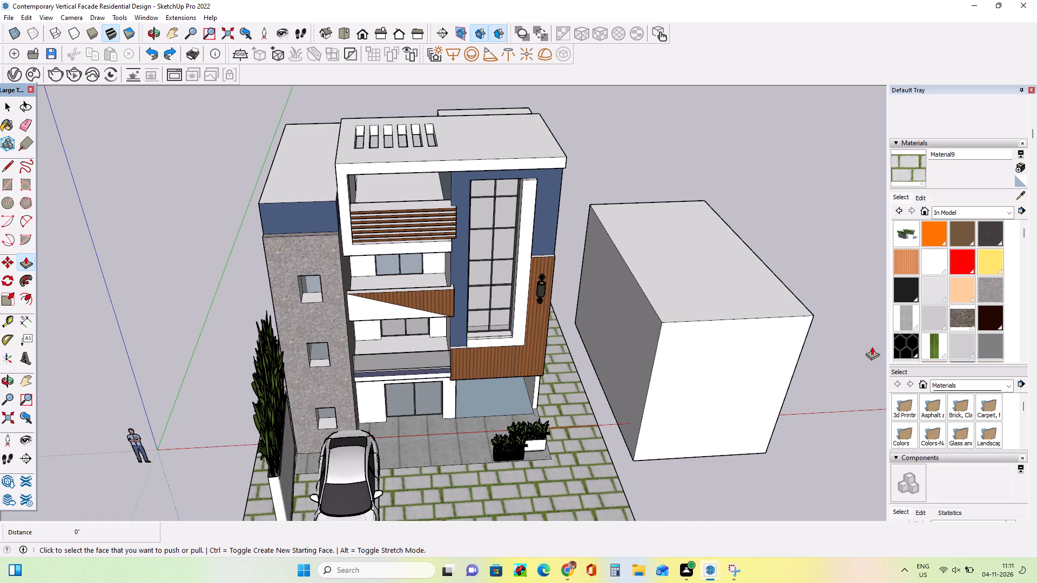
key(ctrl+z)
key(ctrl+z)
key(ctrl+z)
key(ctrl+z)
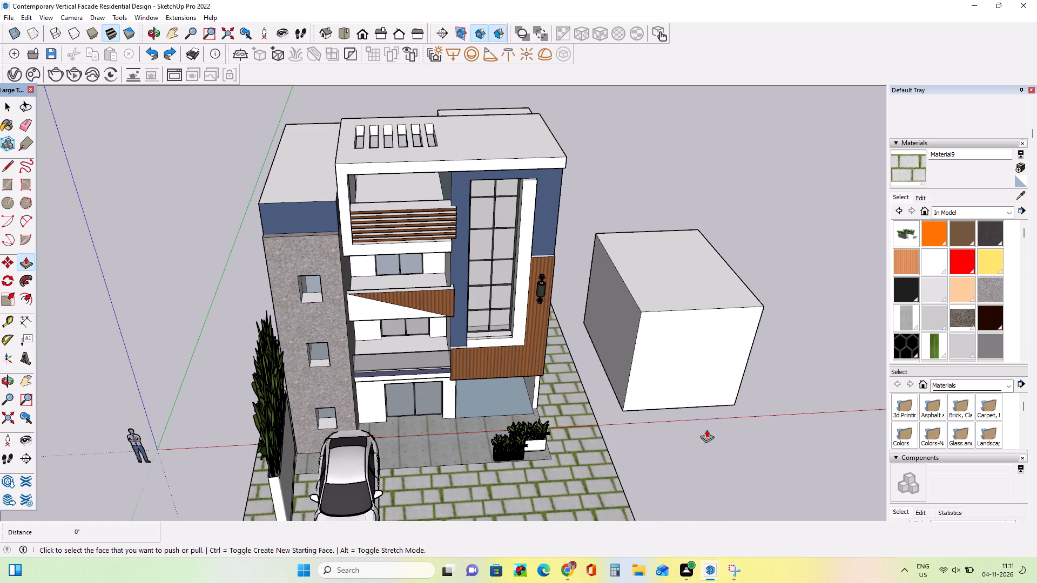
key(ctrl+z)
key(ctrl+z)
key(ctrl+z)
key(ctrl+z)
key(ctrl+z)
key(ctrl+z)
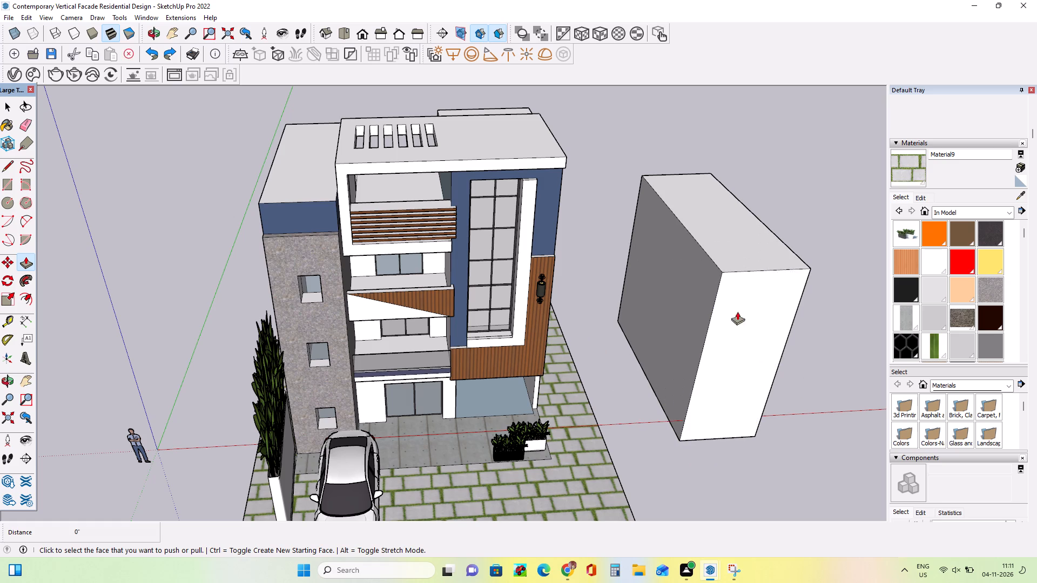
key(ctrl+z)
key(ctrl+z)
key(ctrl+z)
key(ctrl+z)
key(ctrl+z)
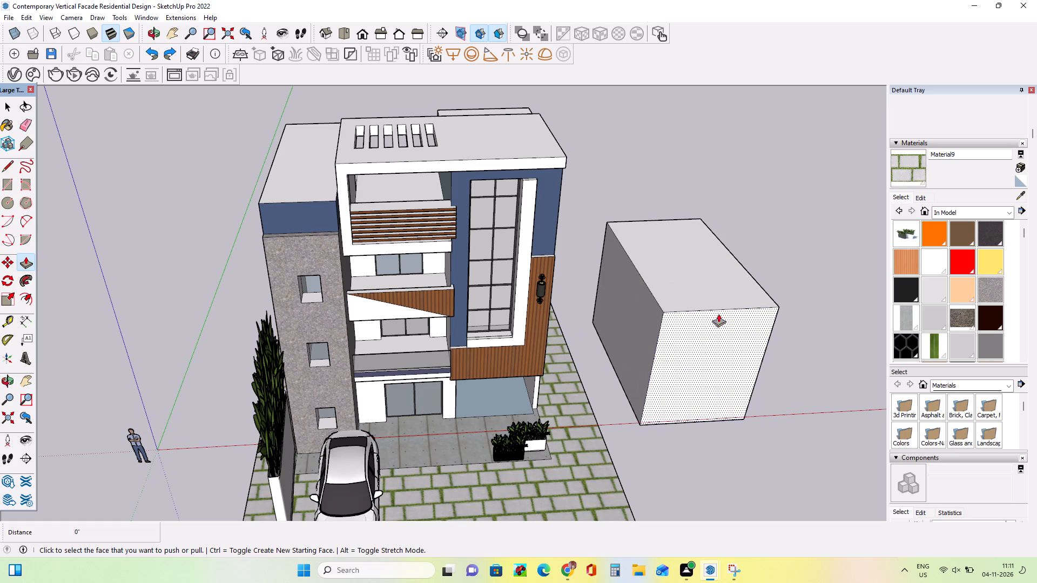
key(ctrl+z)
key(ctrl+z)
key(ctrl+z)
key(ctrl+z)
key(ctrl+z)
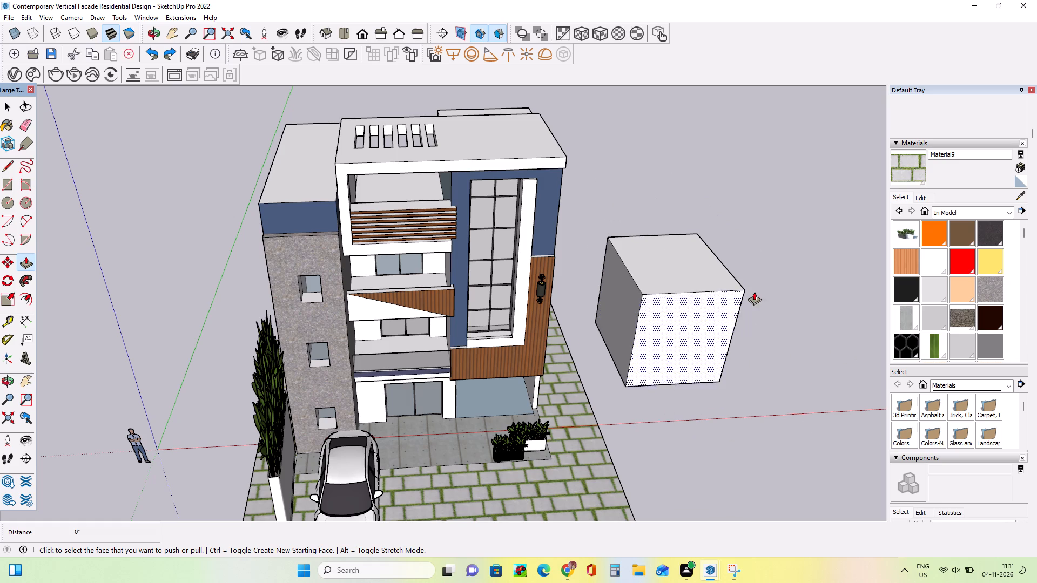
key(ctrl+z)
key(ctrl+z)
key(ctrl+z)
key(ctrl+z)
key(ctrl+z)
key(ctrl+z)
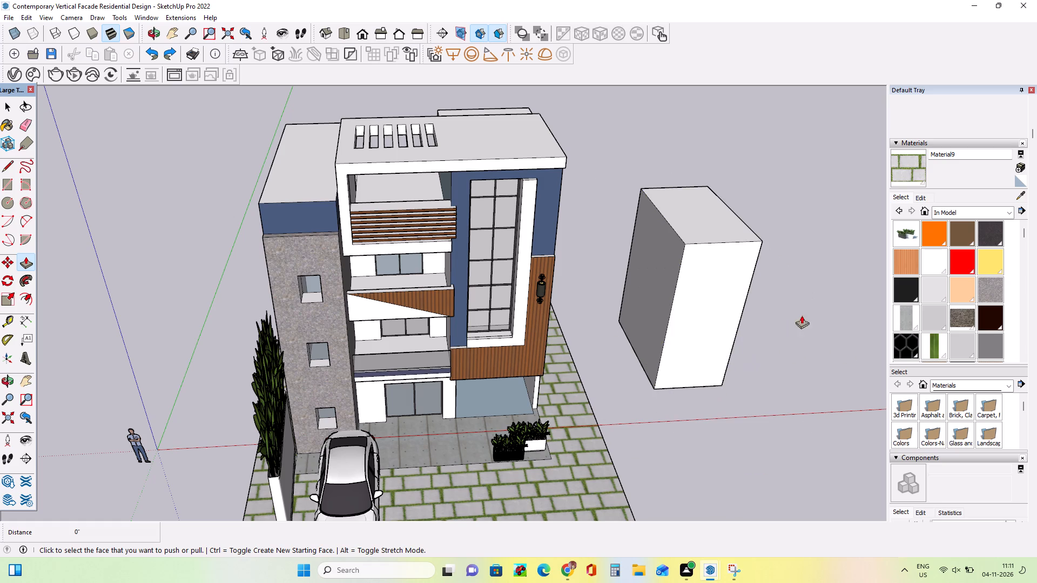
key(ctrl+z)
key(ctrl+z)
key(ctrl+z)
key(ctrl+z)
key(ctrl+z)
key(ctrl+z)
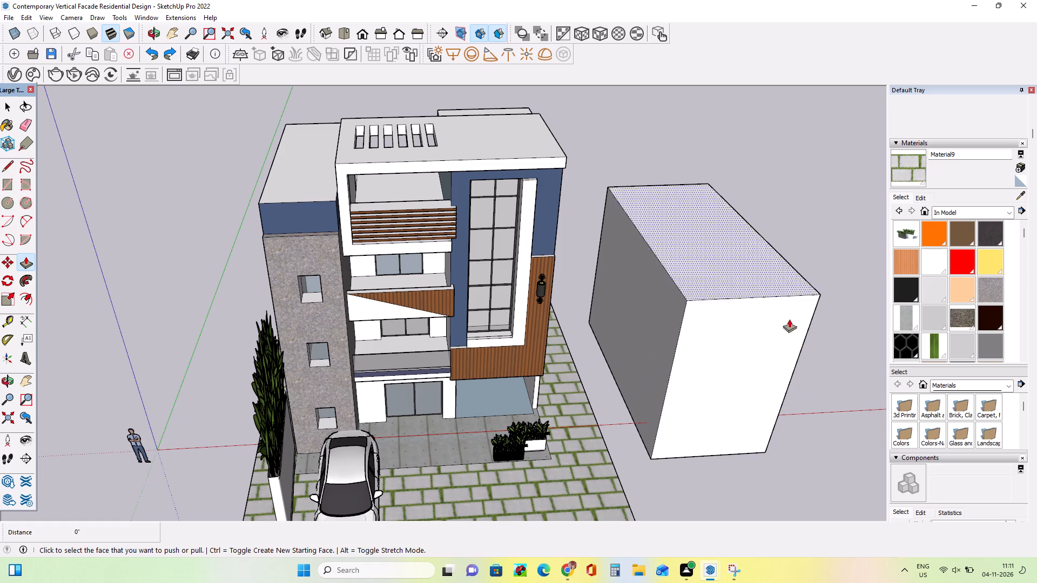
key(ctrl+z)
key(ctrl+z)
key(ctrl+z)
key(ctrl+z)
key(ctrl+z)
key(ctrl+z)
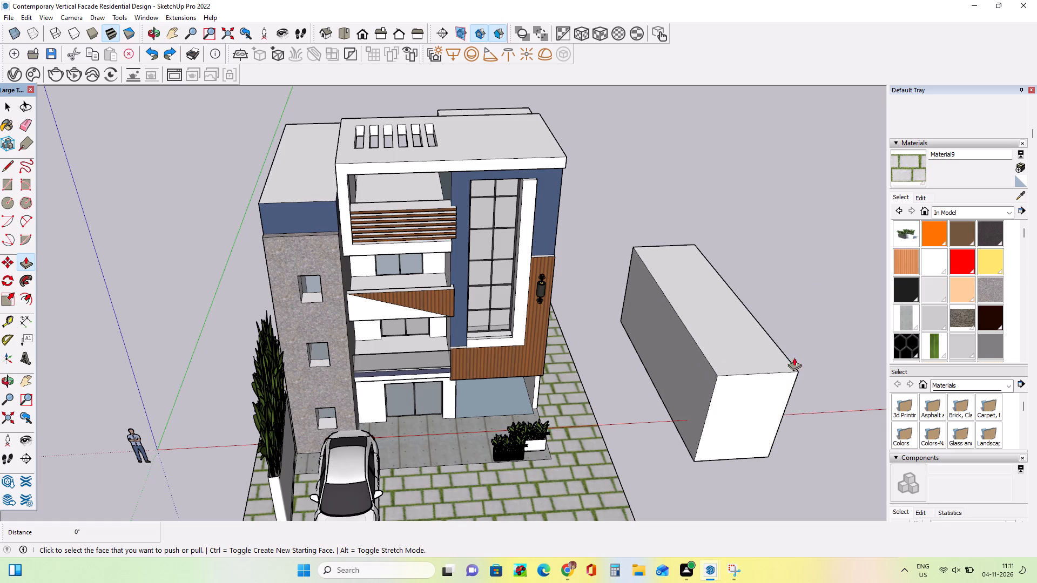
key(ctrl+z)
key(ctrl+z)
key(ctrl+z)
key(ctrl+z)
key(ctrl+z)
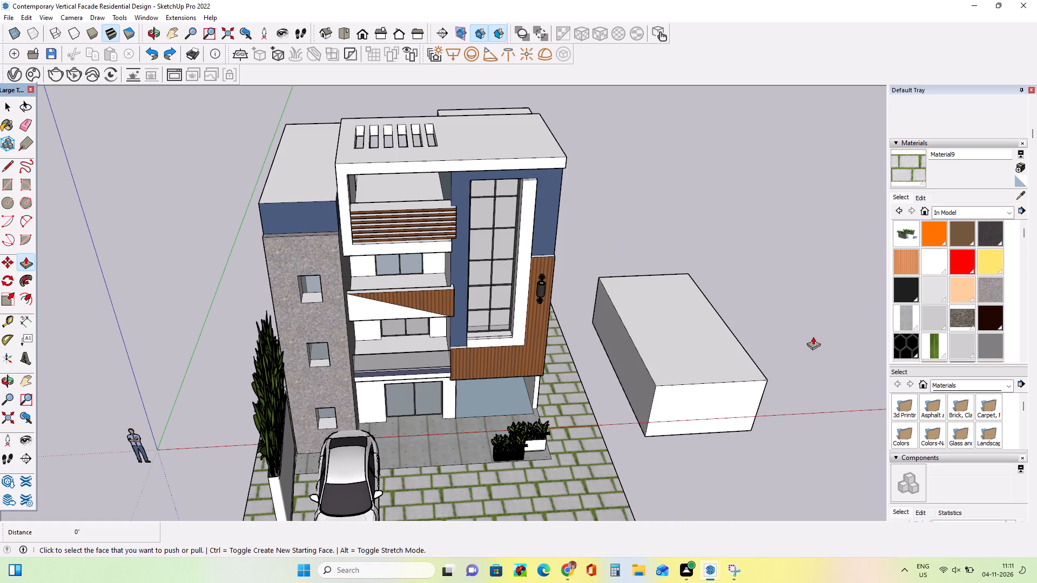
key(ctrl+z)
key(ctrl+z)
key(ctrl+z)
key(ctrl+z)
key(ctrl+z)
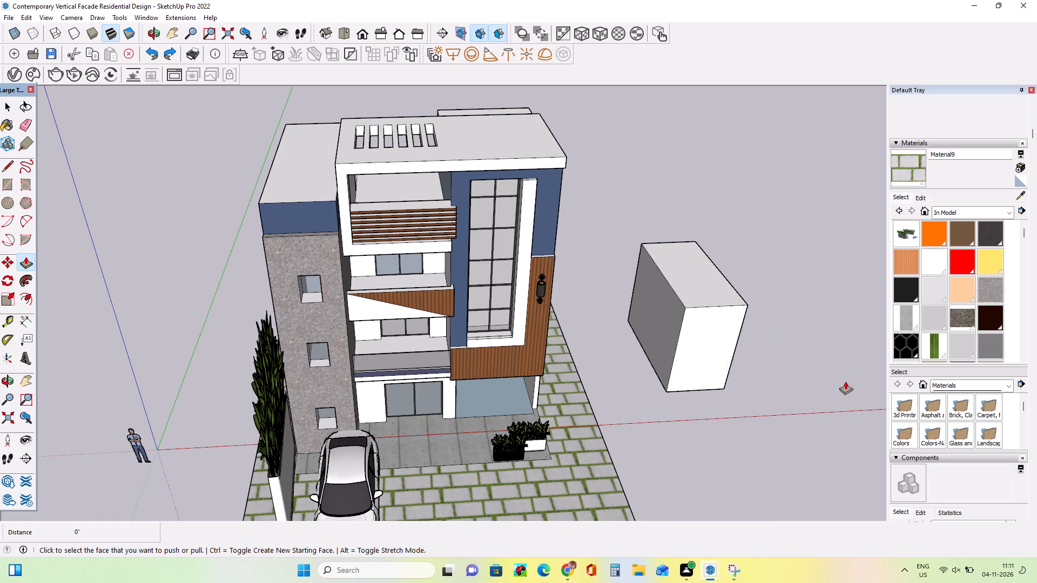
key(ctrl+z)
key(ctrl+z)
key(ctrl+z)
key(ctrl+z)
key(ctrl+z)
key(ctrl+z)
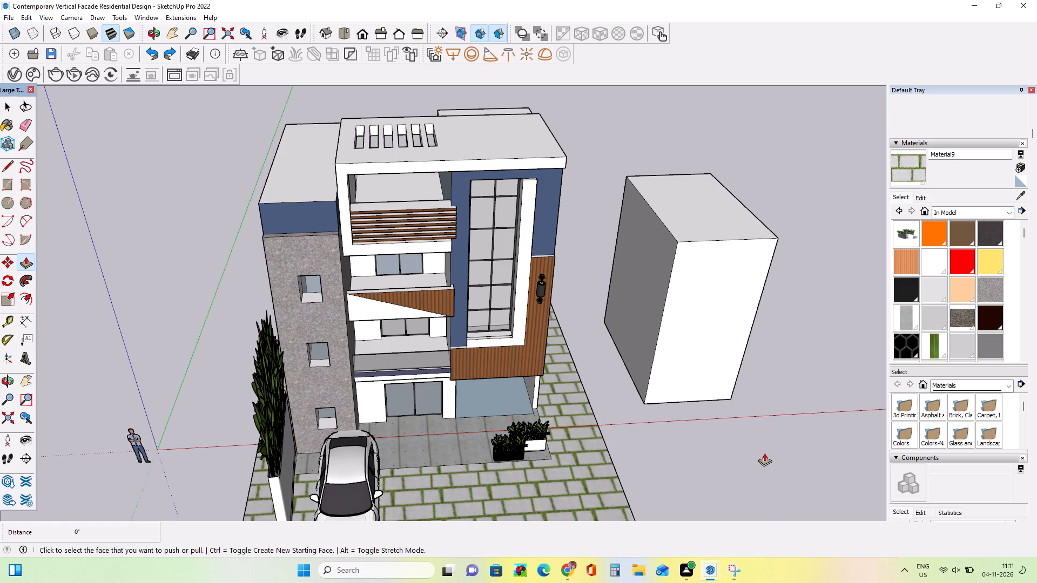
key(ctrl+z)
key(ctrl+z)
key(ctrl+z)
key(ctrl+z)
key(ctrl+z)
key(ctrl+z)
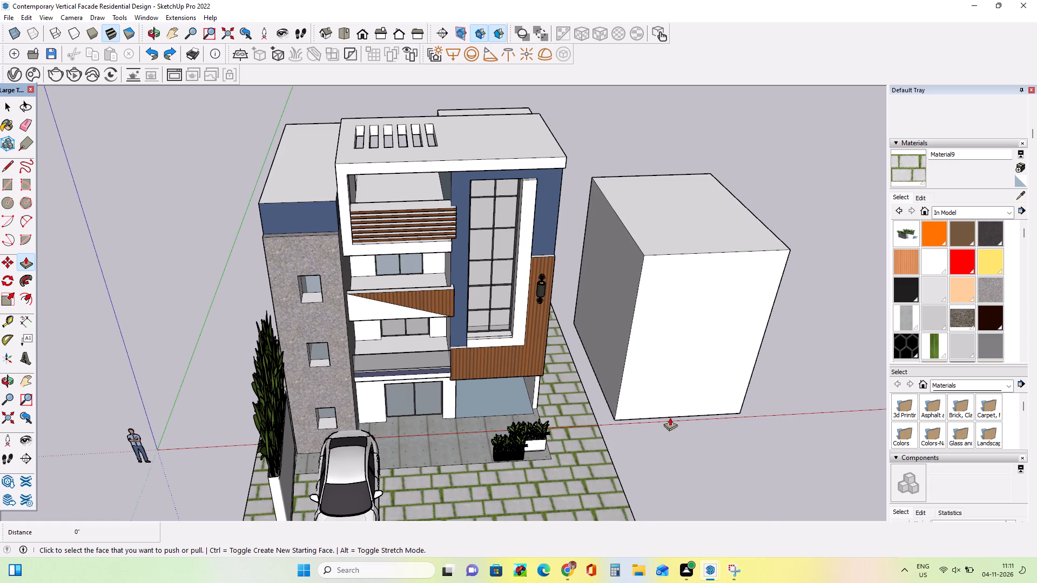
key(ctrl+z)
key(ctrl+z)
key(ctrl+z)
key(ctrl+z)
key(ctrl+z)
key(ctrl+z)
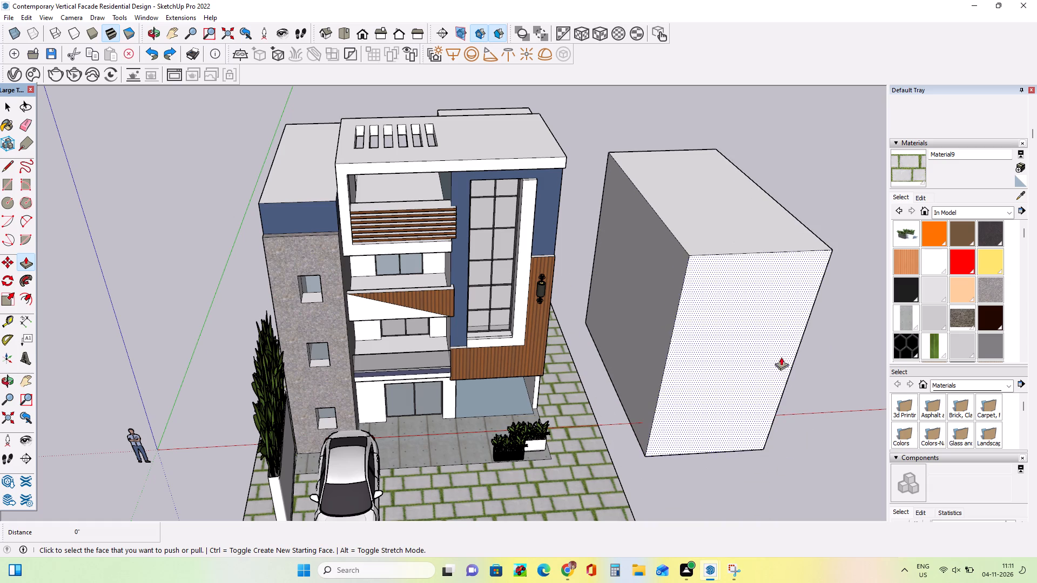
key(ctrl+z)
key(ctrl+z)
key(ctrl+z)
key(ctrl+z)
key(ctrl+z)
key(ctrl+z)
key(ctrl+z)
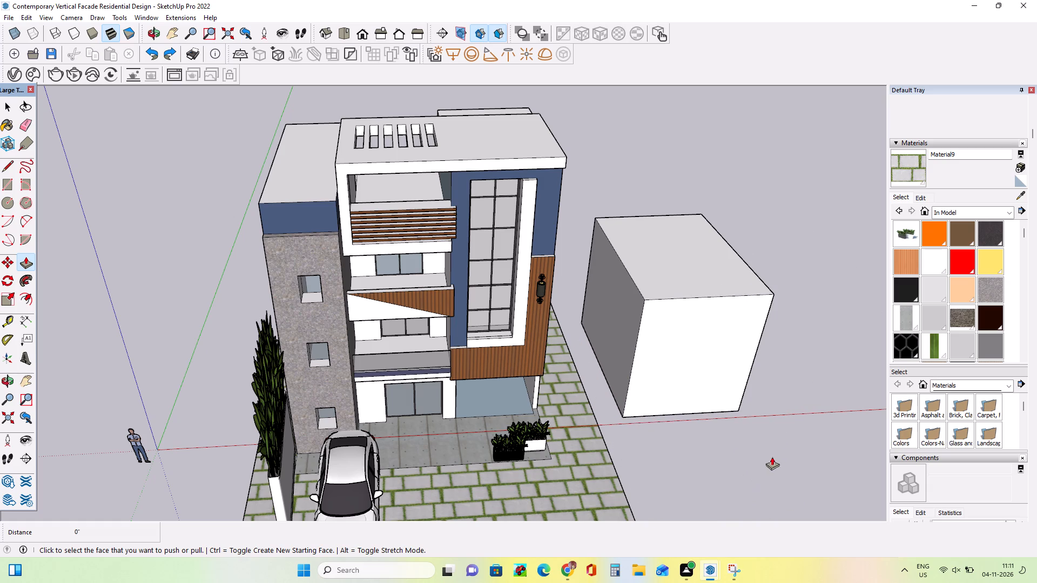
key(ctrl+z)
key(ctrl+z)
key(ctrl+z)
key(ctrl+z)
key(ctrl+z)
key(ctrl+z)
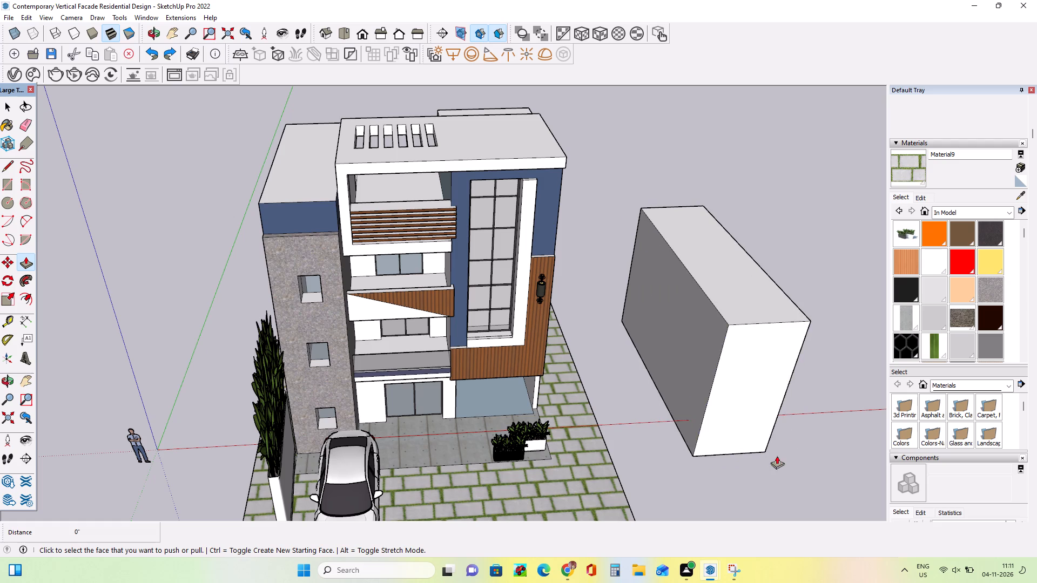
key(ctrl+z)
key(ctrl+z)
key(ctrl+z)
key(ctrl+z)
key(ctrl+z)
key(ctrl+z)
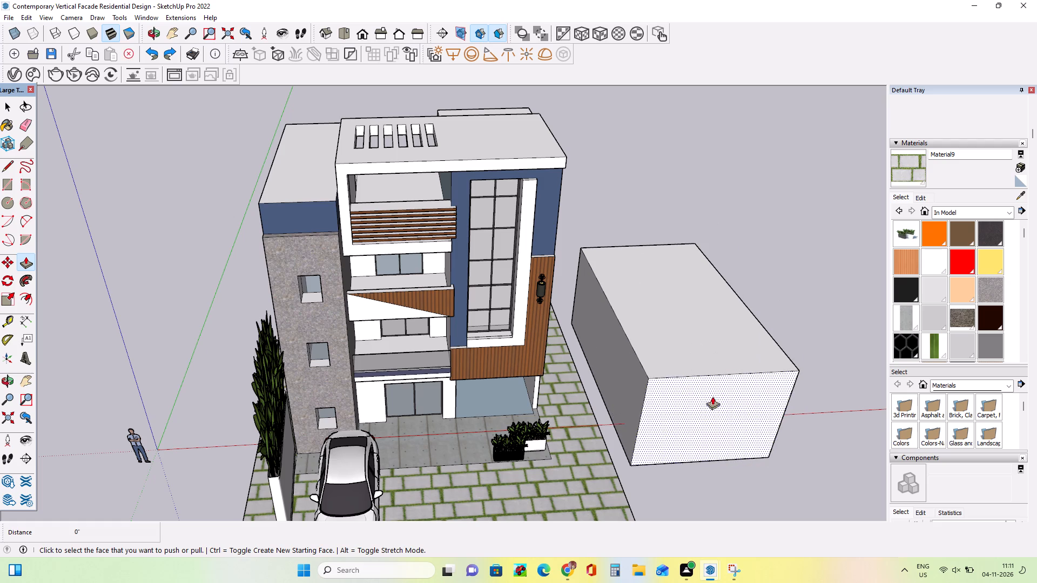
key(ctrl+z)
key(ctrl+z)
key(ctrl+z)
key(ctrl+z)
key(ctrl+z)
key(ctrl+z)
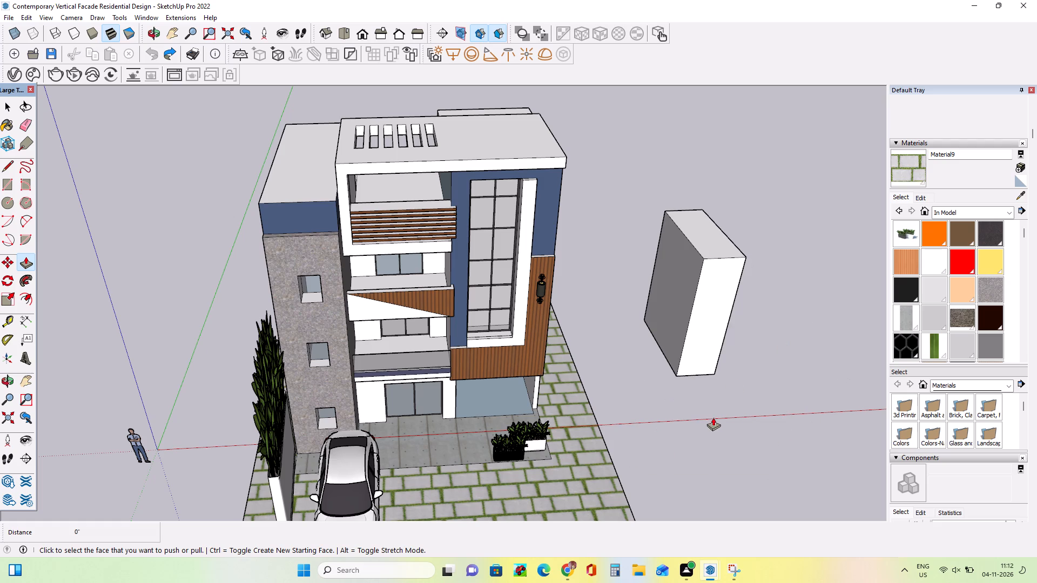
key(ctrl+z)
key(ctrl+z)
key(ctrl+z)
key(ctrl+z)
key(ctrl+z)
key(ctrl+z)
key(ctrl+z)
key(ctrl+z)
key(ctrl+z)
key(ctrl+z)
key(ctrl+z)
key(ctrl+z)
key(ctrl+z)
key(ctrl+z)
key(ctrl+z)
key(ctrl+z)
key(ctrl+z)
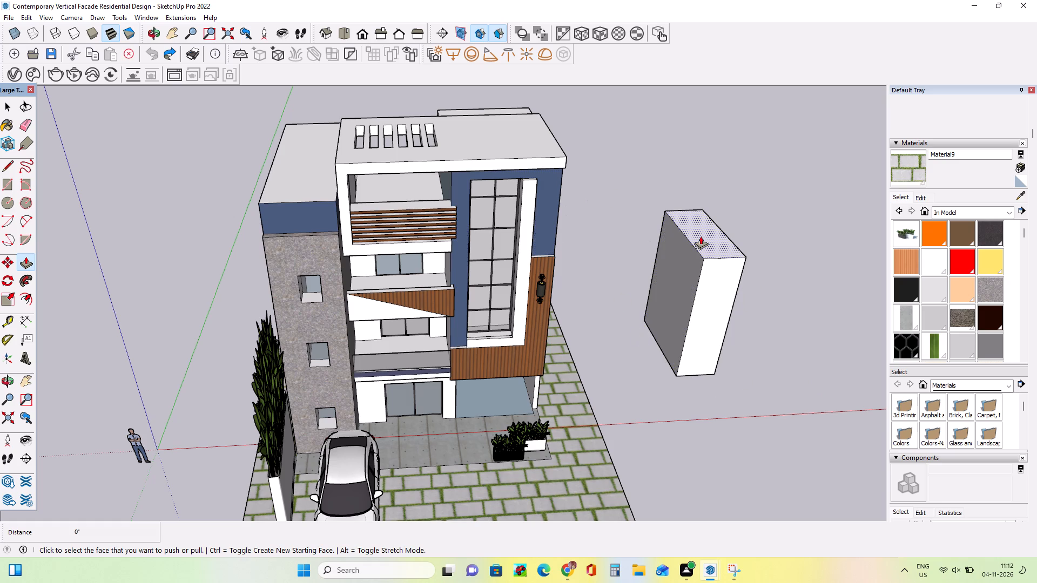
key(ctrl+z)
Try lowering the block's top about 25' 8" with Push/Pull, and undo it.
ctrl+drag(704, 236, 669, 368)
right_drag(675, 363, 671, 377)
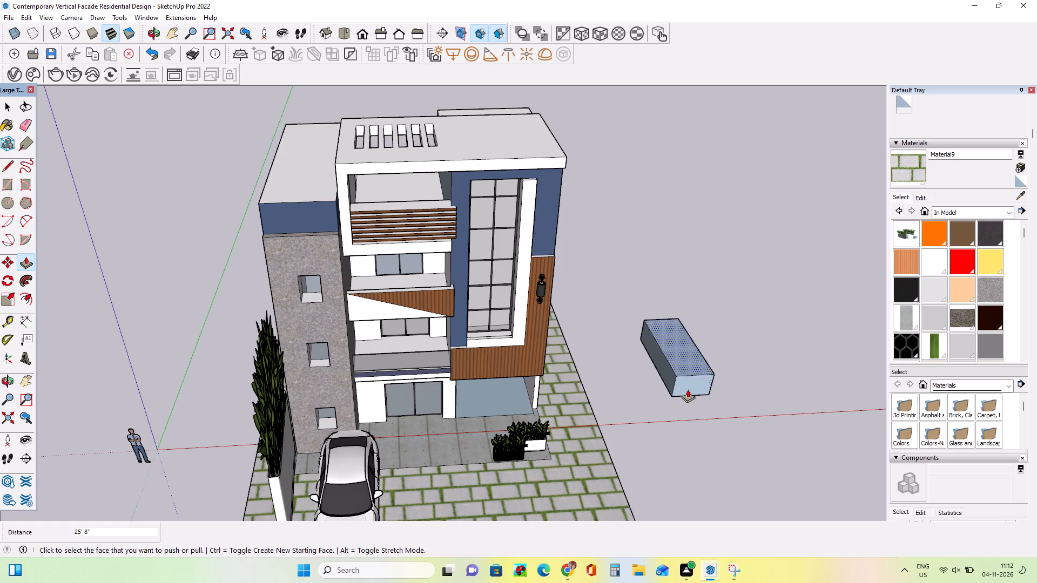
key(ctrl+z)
Remove the block beside the building by pushing its top down about 23' 4" and collapsing the remaining slab about 1' 11".
drag(713, 238, 711, 347)
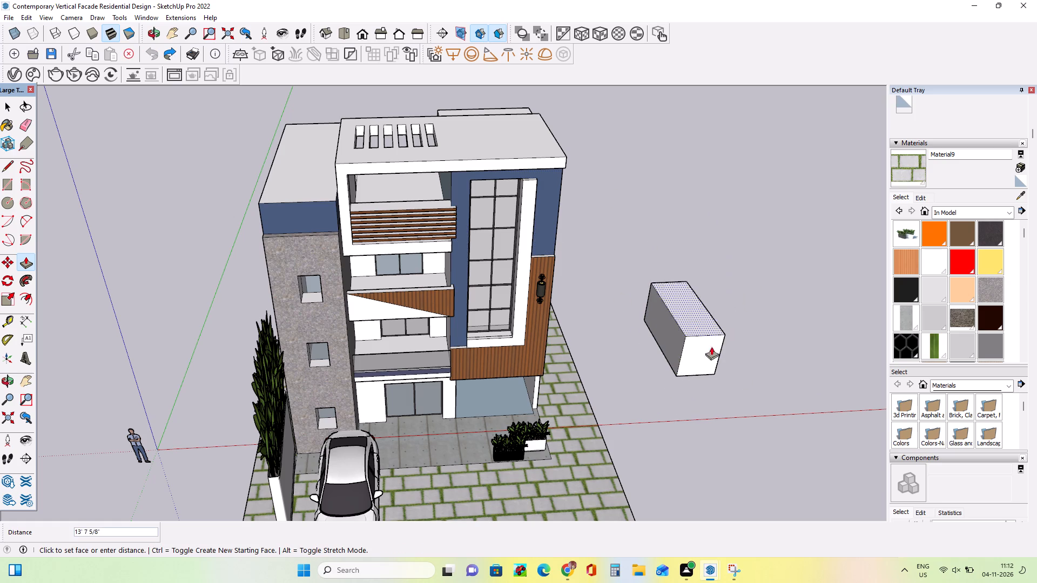
drag(711, 347, 645, 353)
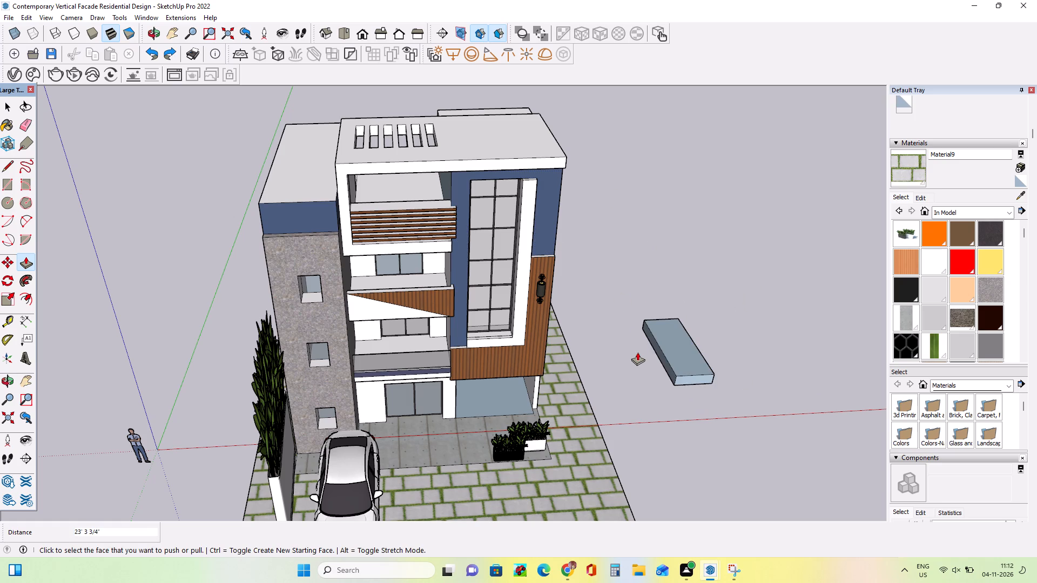
drag(690, 357, 675, 377)
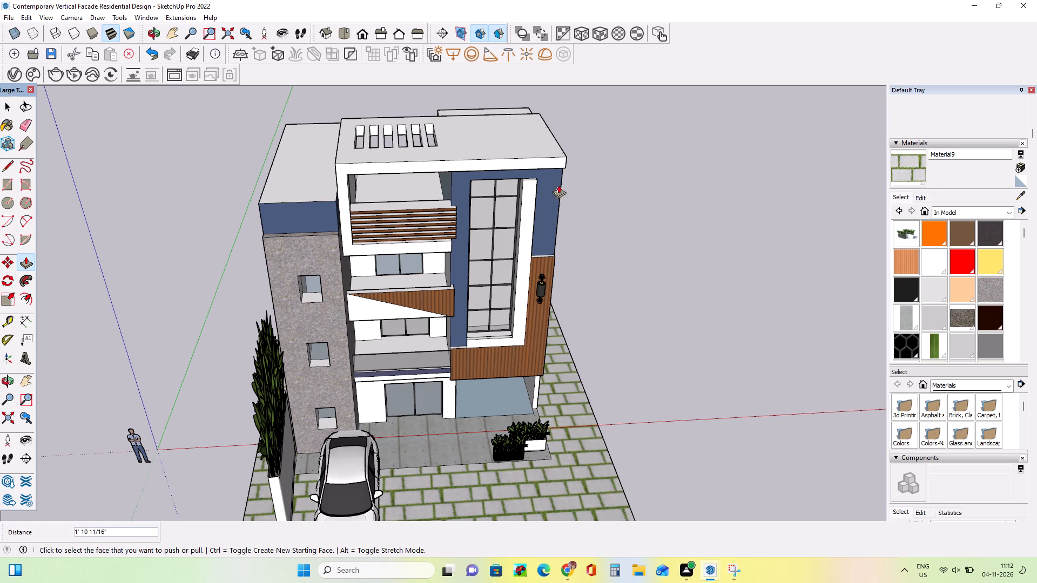
Examine the building's front facade from a low, near-frontal view with the whole house framed.
middle_drag(526, 288, 532, 249)
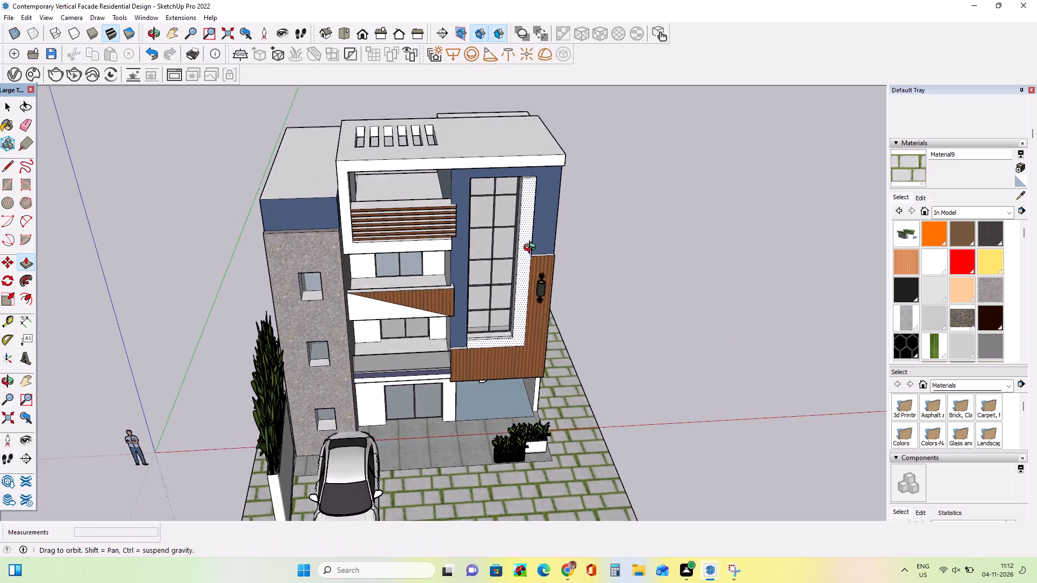
middle_drag(532, 249, 535, 238)
scroll(536, 238, down, 4)
middle_drag(583, 284, 557, 228)
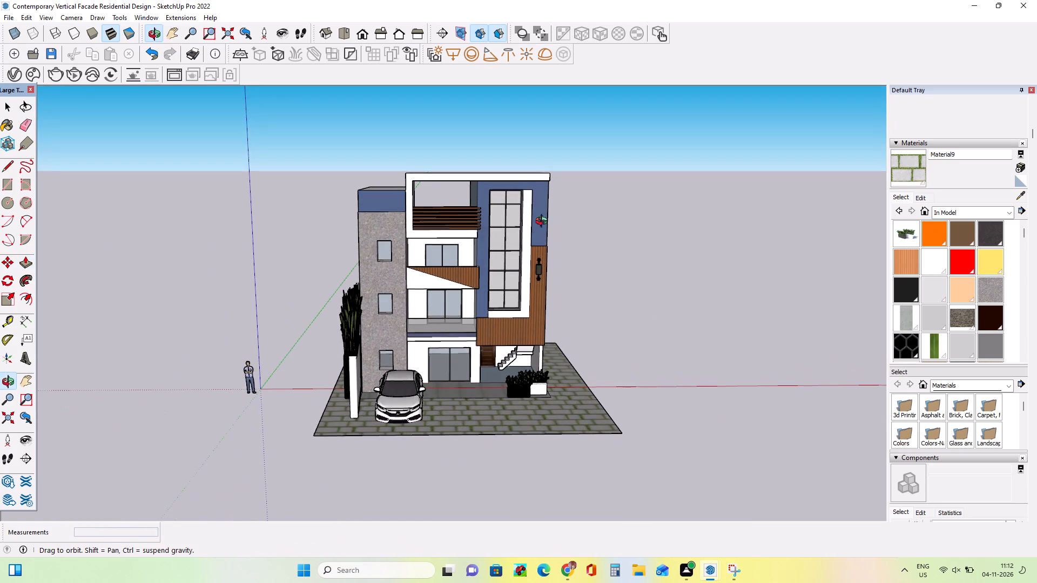
scroll(433, 206, up, 3)
middle_drag(542, 232, 522, 219)
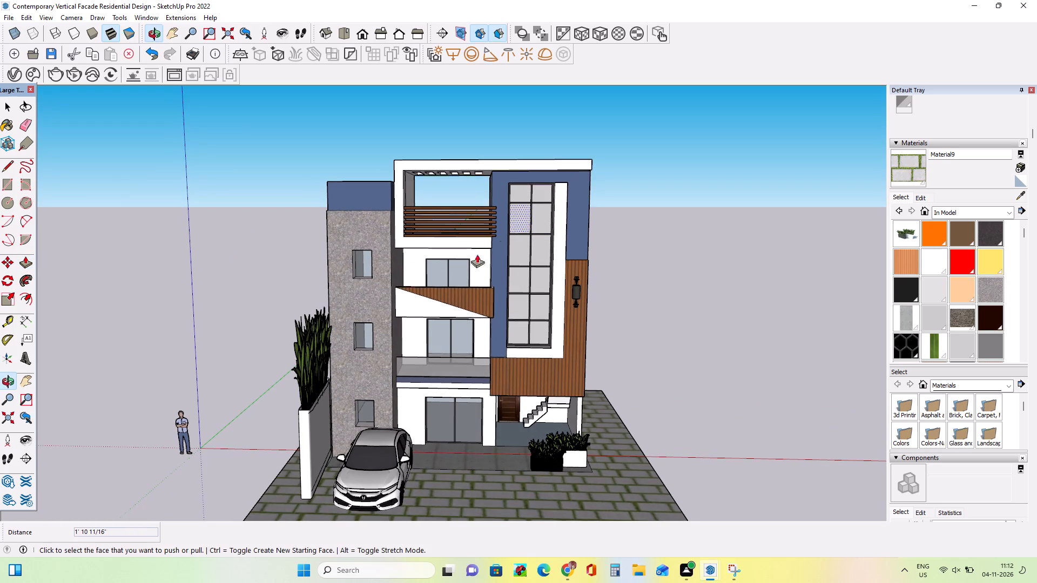
click(17, 381)
drag(264, 364, 271, 349)
drag(405, 286, 408, 293)
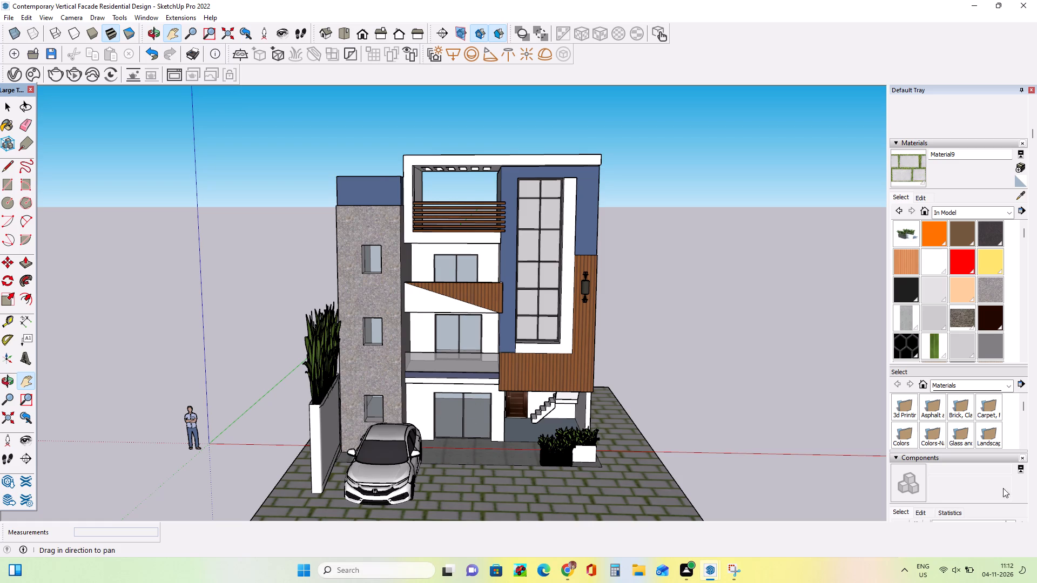
Save the residential facade model.
key(ctrl+s)
key(ctrl+s)
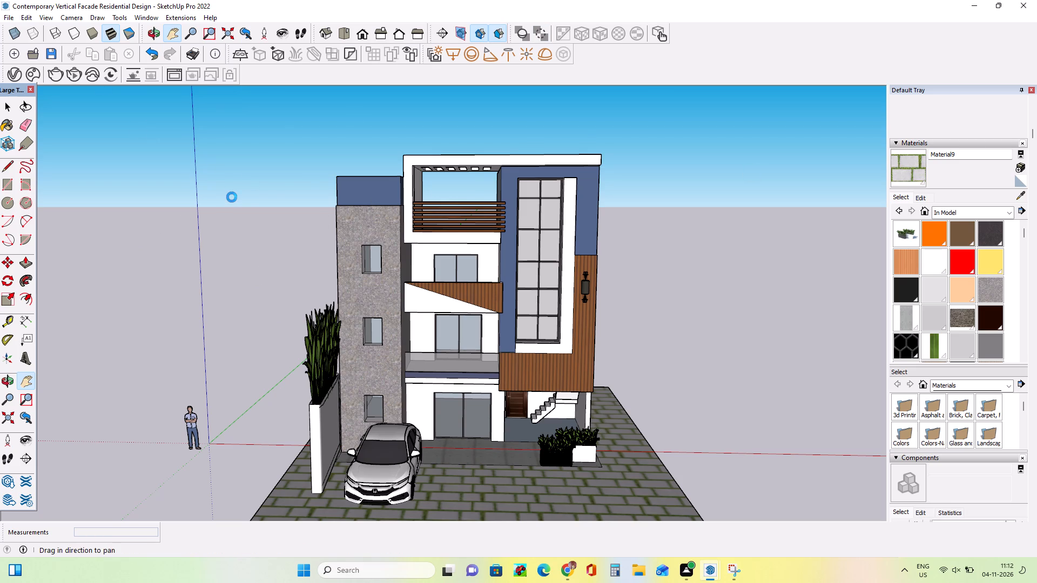
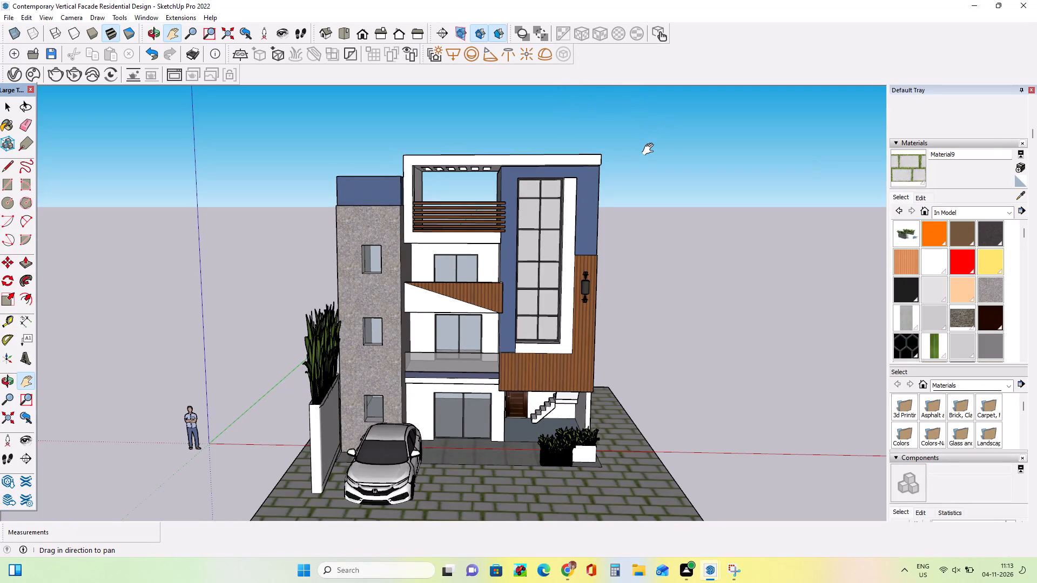
Save the residential facade model again in its current state.
key(ctrl+s)
key(ctrl+s)
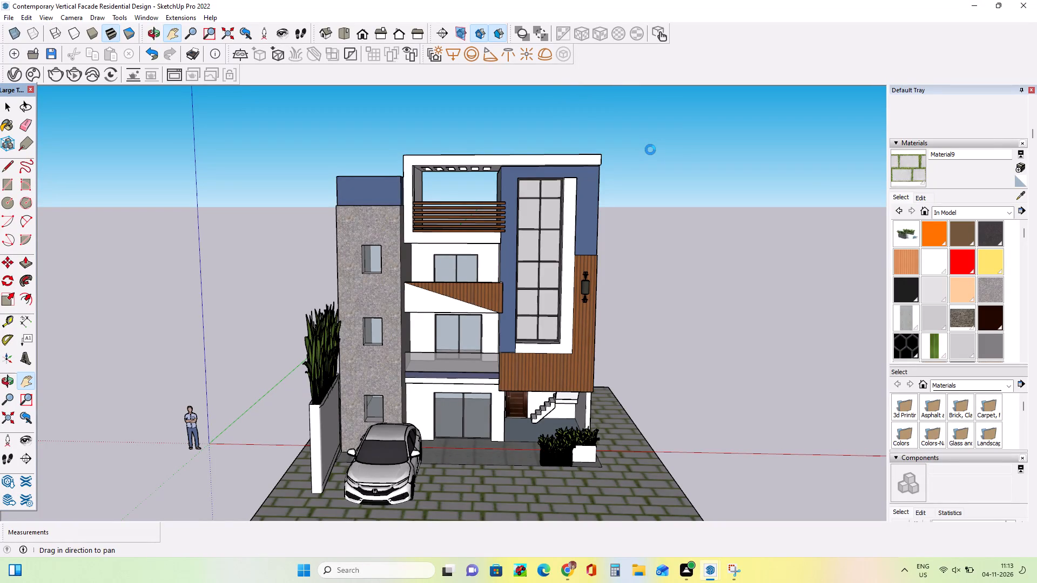